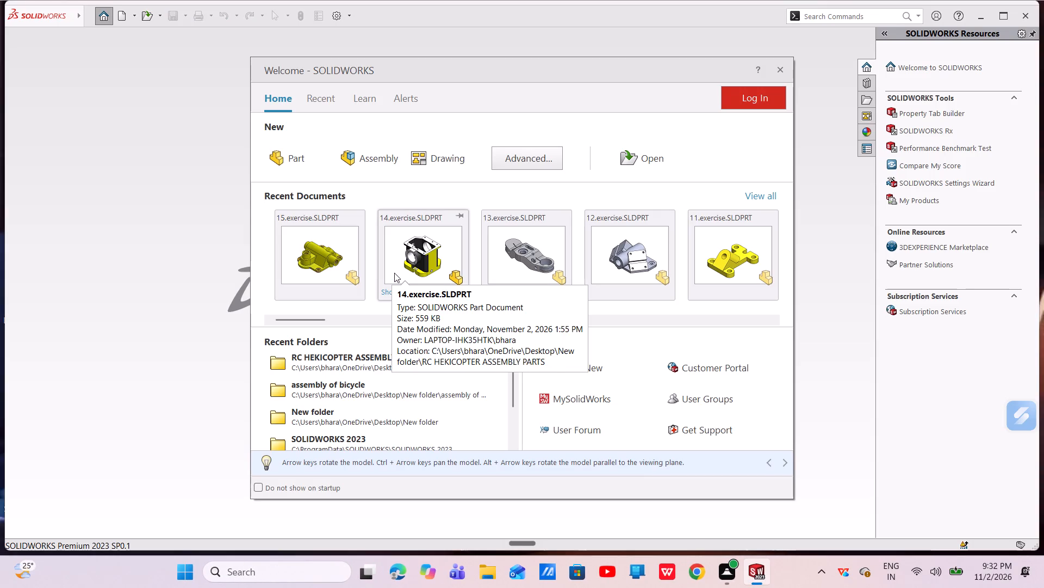
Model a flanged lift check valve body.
Create a new part document.
{"action": "left_click", "coordinate": [279, 169]}
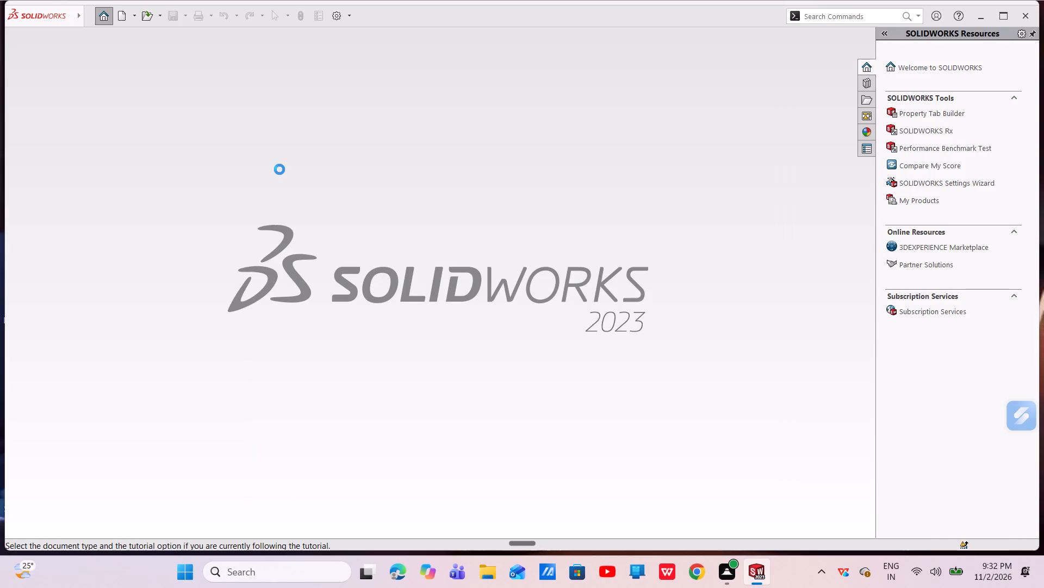
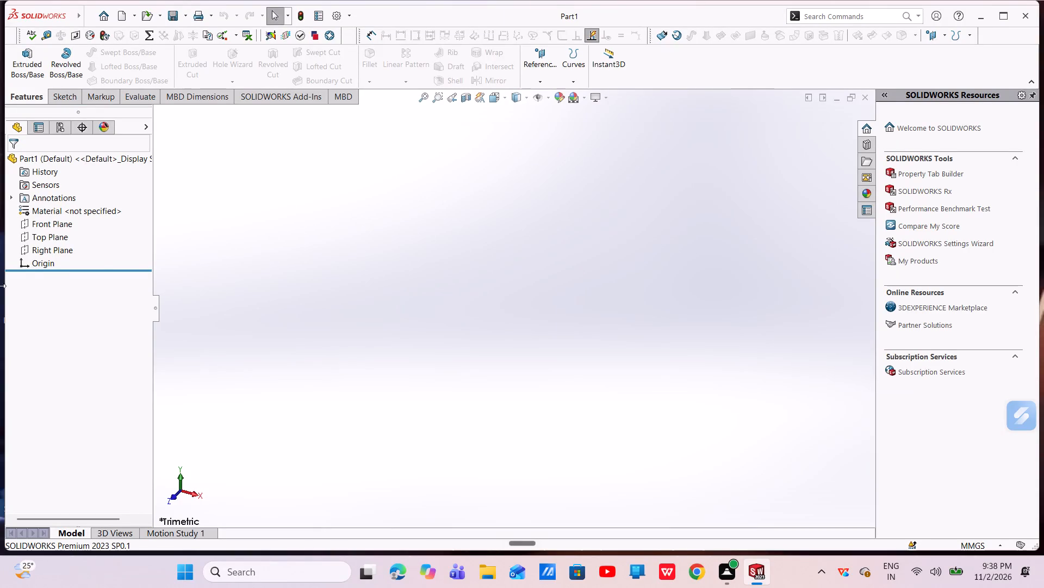
Open a sketch on the Top Plane and draw a circle centred on the origin with a radius of about 49.5 mm.
{"action": "left_click", "coordinate": [58, 237]}
{"action": "left_click", "coordinate": [69, 225]}
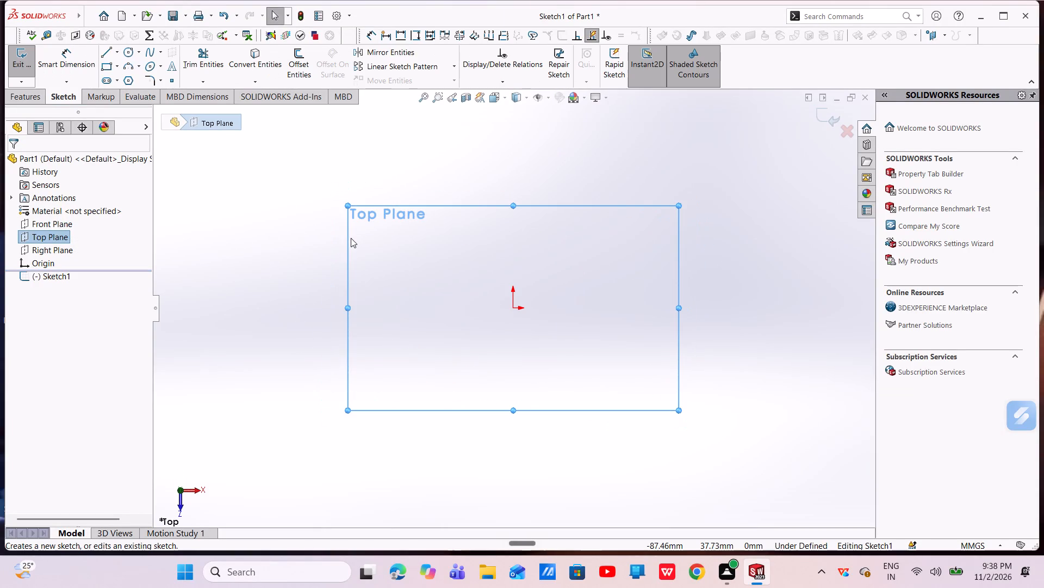
{"action": "left_click", "coordinate": [128, 53]}
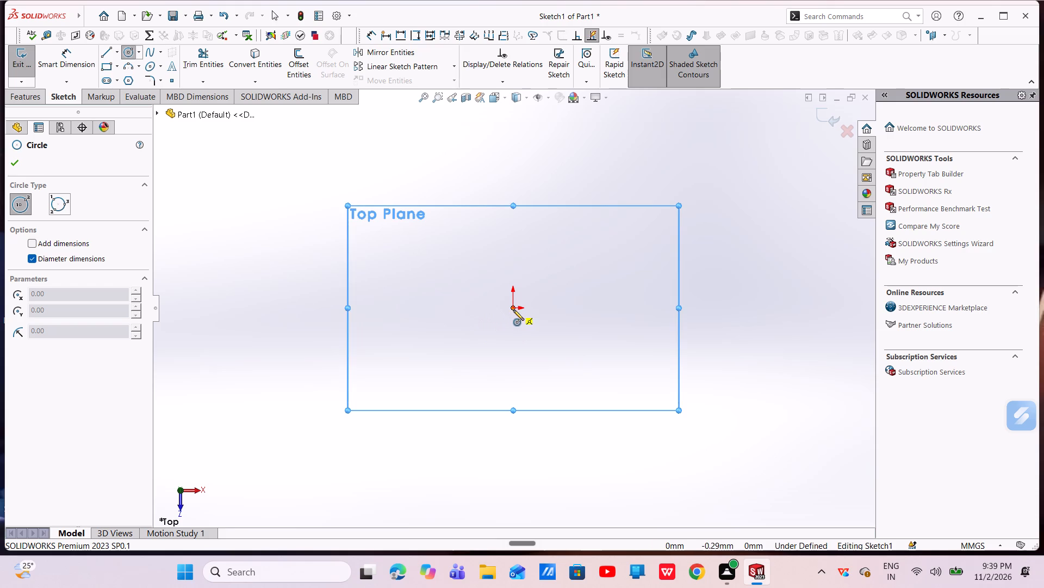
{"action": "left_click", "coordinate": [513, 308]}
{"action": "left_click", "coordinate": [605, 297]}
{"action": "right_click", "coordinate": [605, 297]}
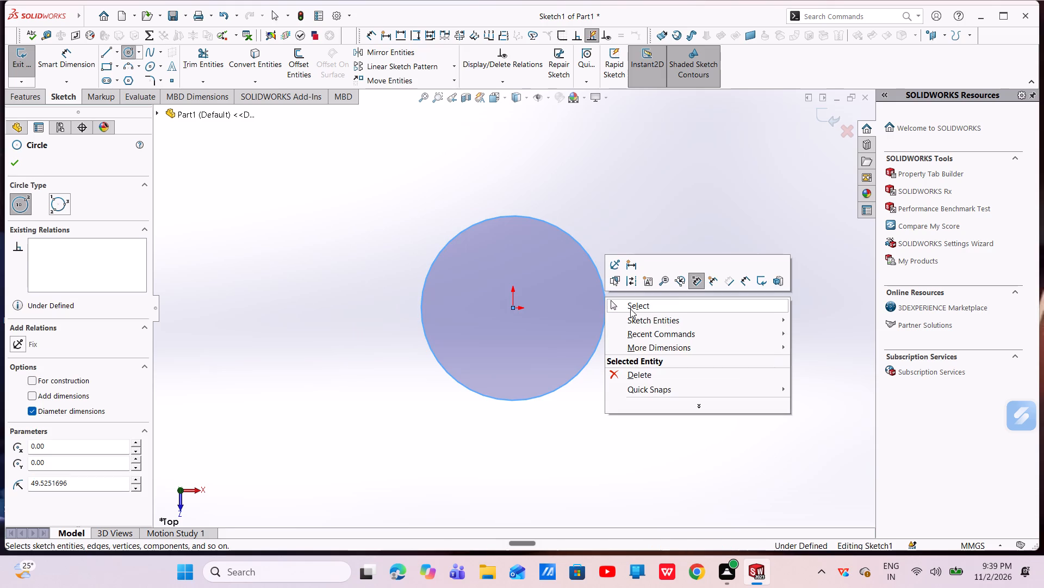
{"action": "left_click", "coordinate": [630, 305]}
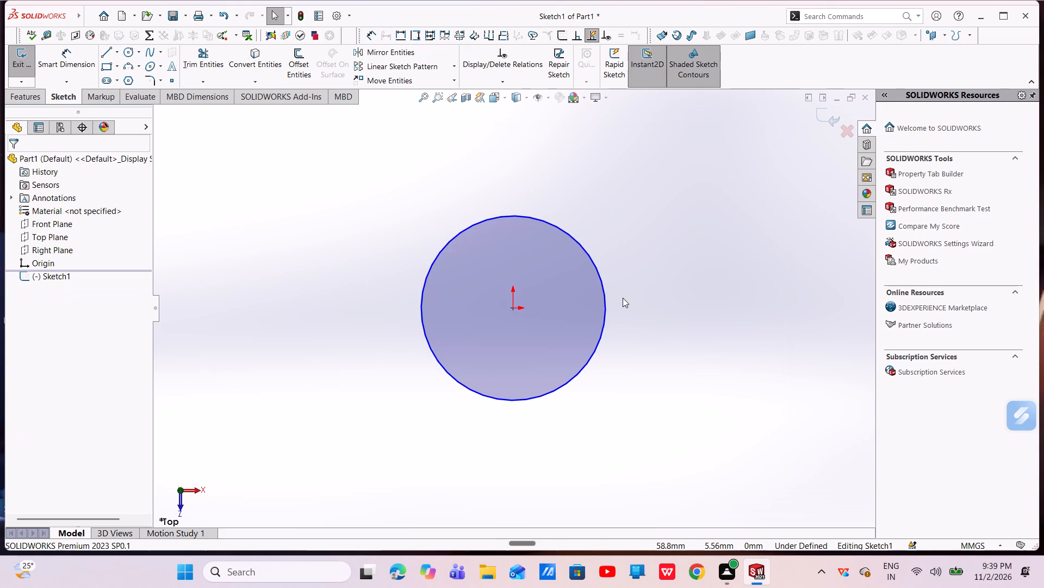
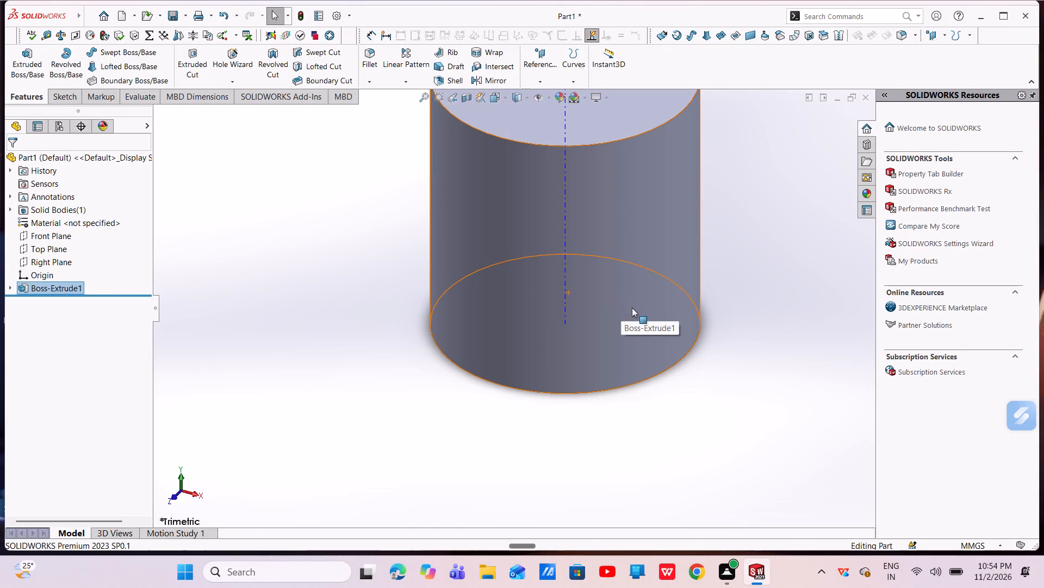
Turn off Shadows In Shaded Mode for the display of the extruded cylinder.
{"action": "left_click", "coordinate": [606, 94]}
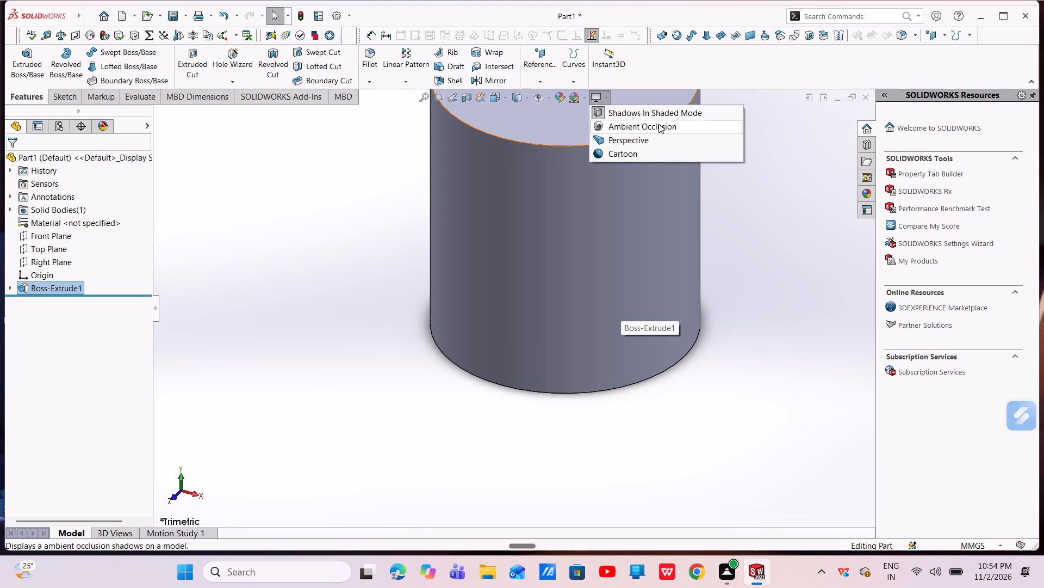
{"action": "left_click", "coordinate": [654, 107]}
{"action": "scroll", "coordinate": [610, 177], "scroll_direction": "up", "scroll_amount": 3}
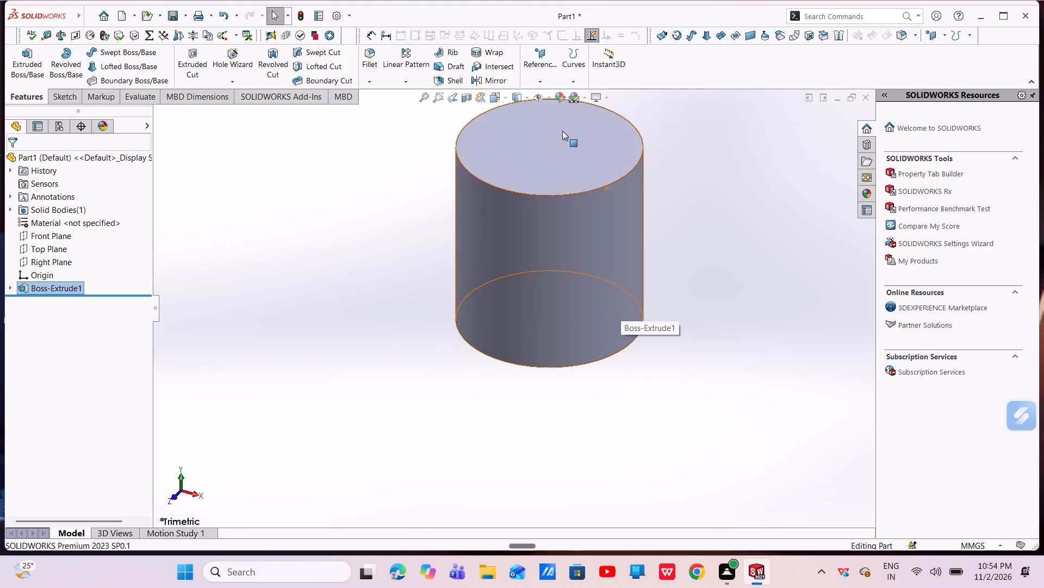
{"action": "scroll", "coordinate": [561, 129], "scroll_direction": "down", "scroll_amount": 5}
{"action": "scroll", "coordinate": [581, 193], "scroll_direction": "up", "scroll_amount": 1}
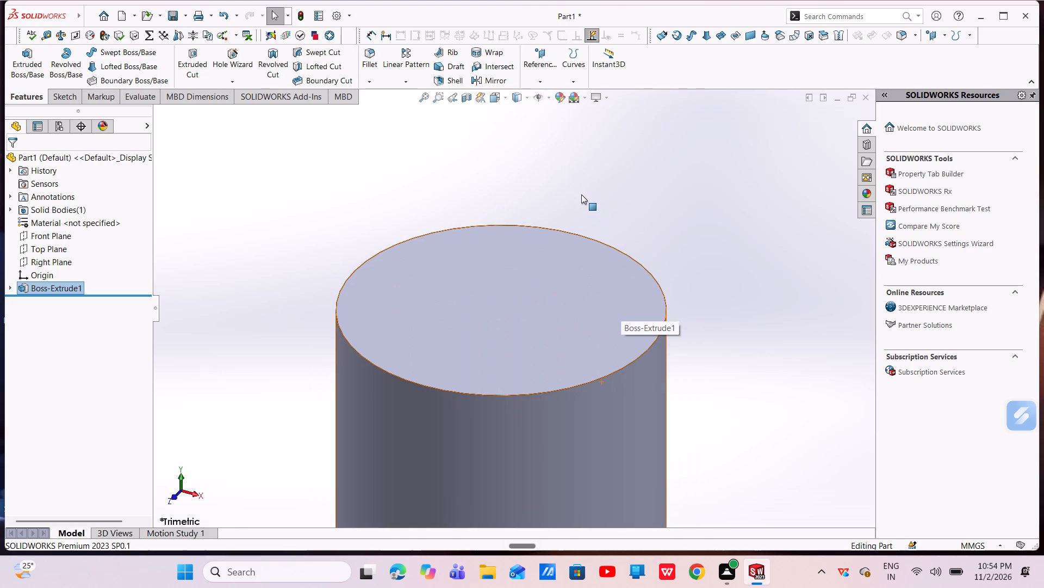
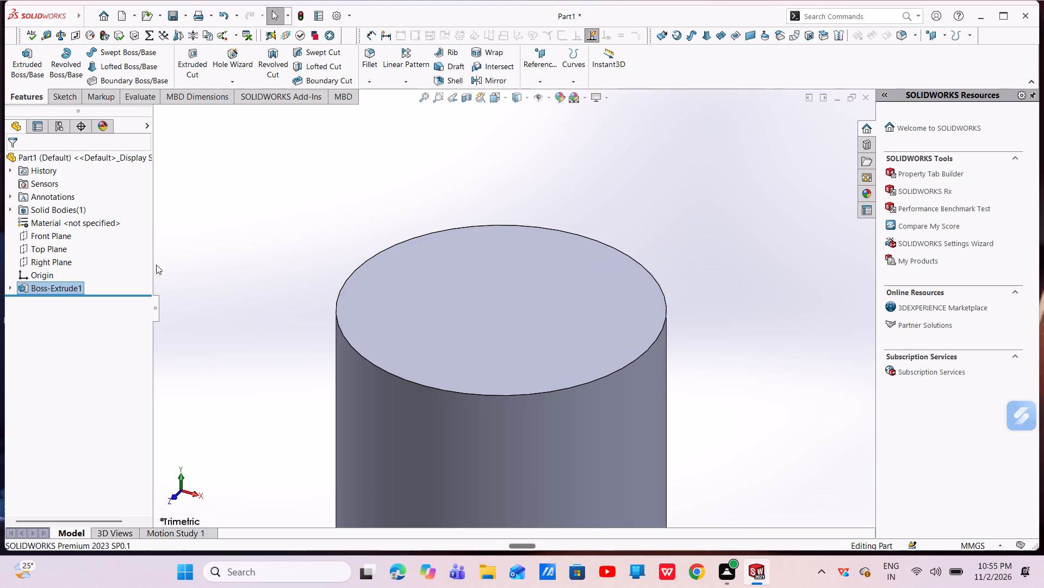
Start a new sketch on the Front Plane of the cylinder part.
{"action": "left_click", "coordinate": [51, 238]}
{"action": "left_click", "coordinate": [63, 223]}
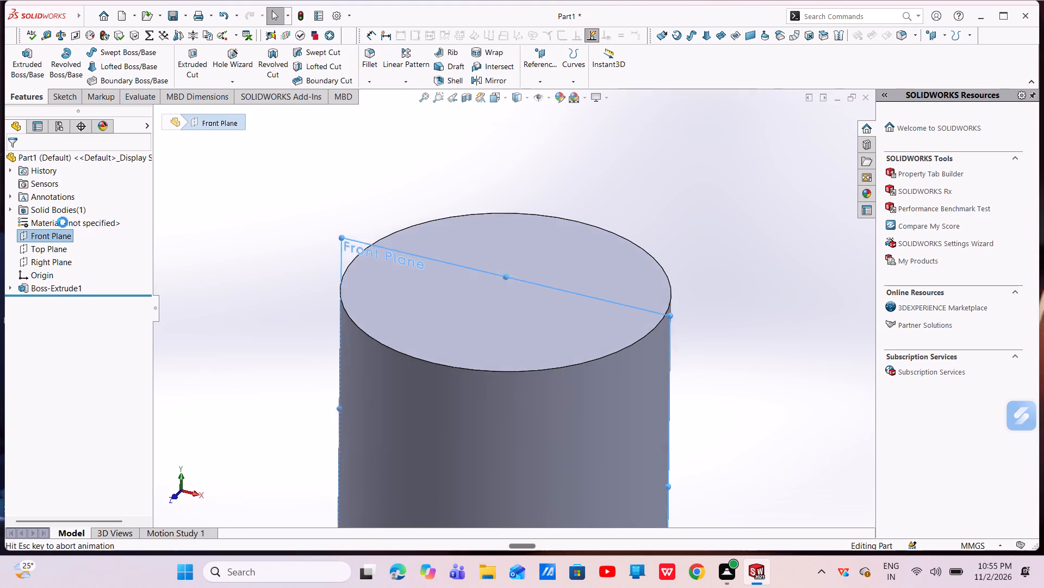
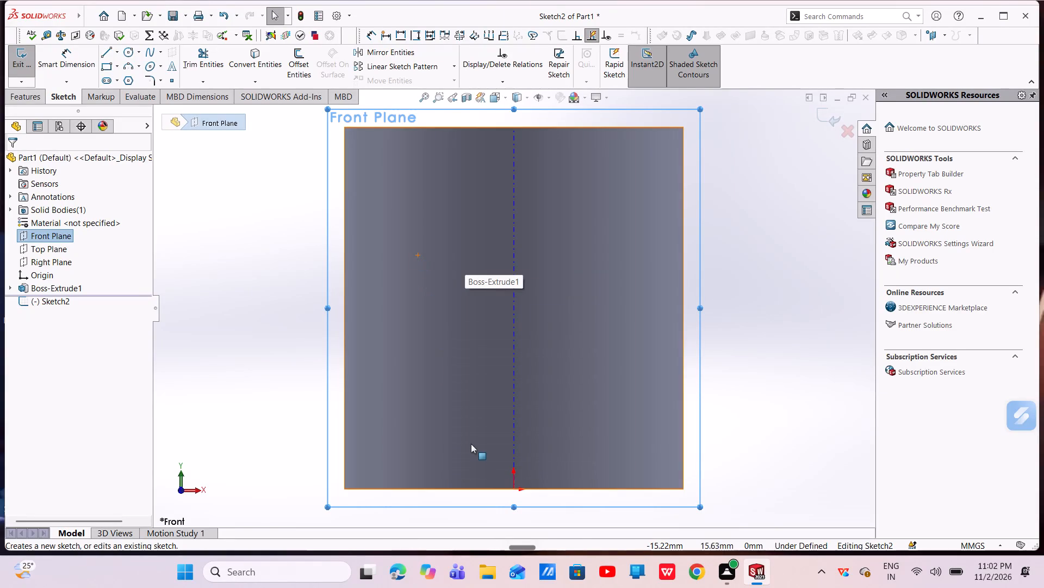
Sketch a three-point arc of about 81 mm radius starting at the origin and ending below the cylinder.
{"action": "scroll", "coordinate": [564, 414], "scroll_direction": "up", "scroll_amount": 2}
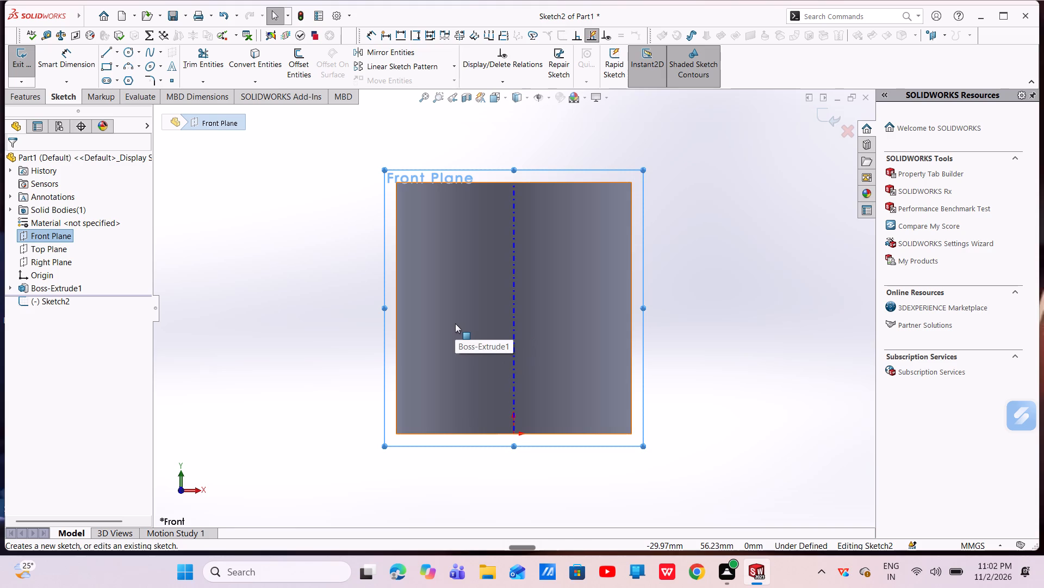
{"action": "left_click", "coordinate": [123, 71]}
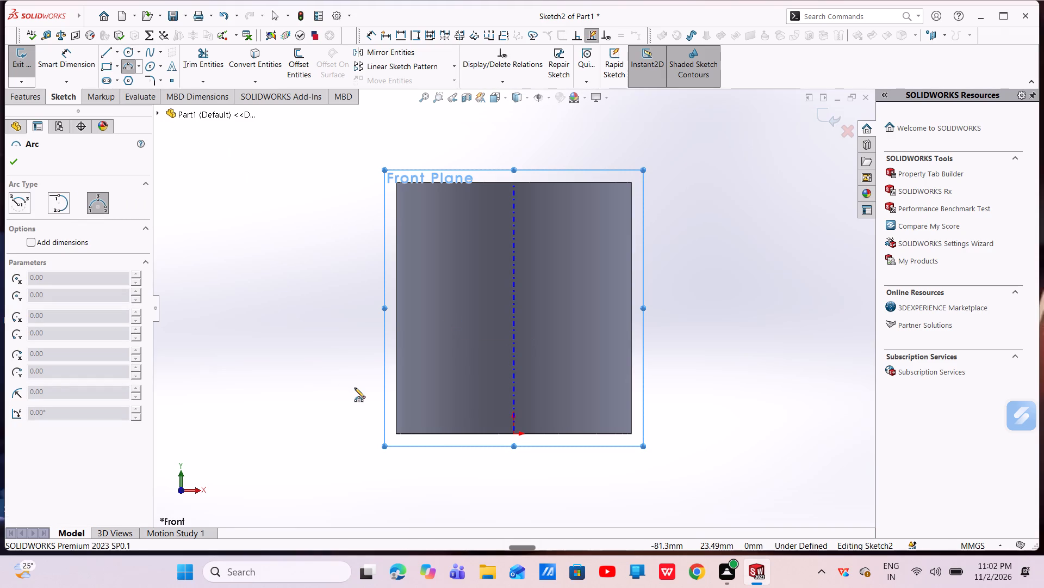
{"action": "left_click", "coordinate": [513, 434]}
{"action": "scroll", "coordinate": [506, 452], "scroll_direction": "up", "scroll_amount": 5}
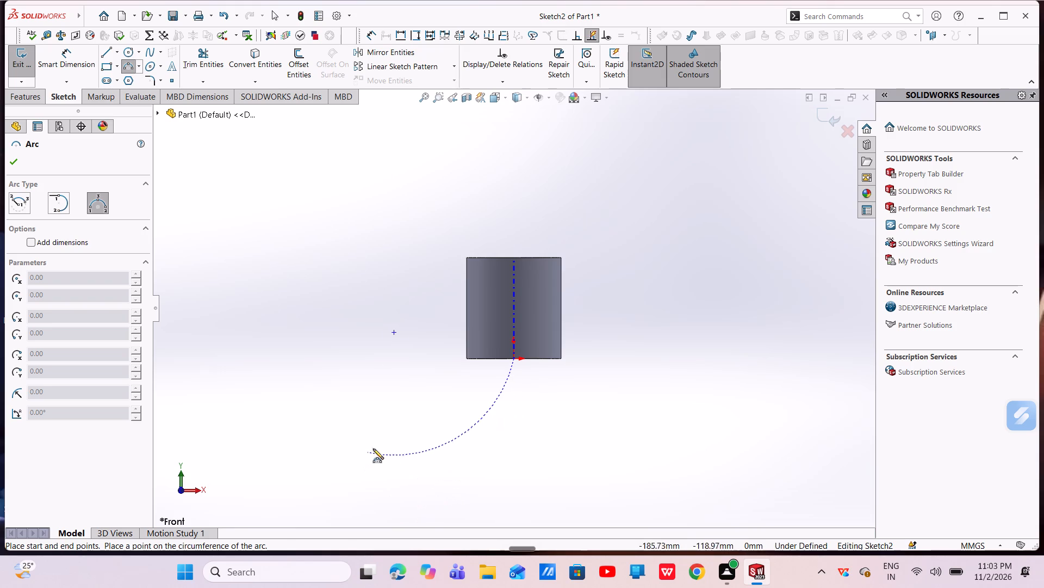
{"action": "left_click", "coordinate": [500, 448]}
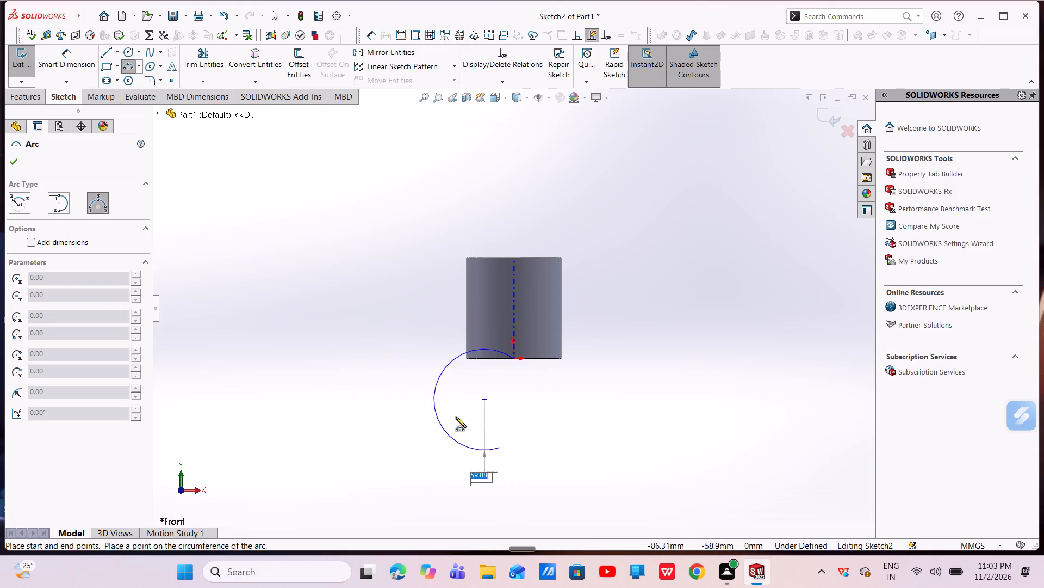
{"action": "left_click", "coordinate": [501, 453]}
{"action": "right_click", "coordinate": [501, 454]}
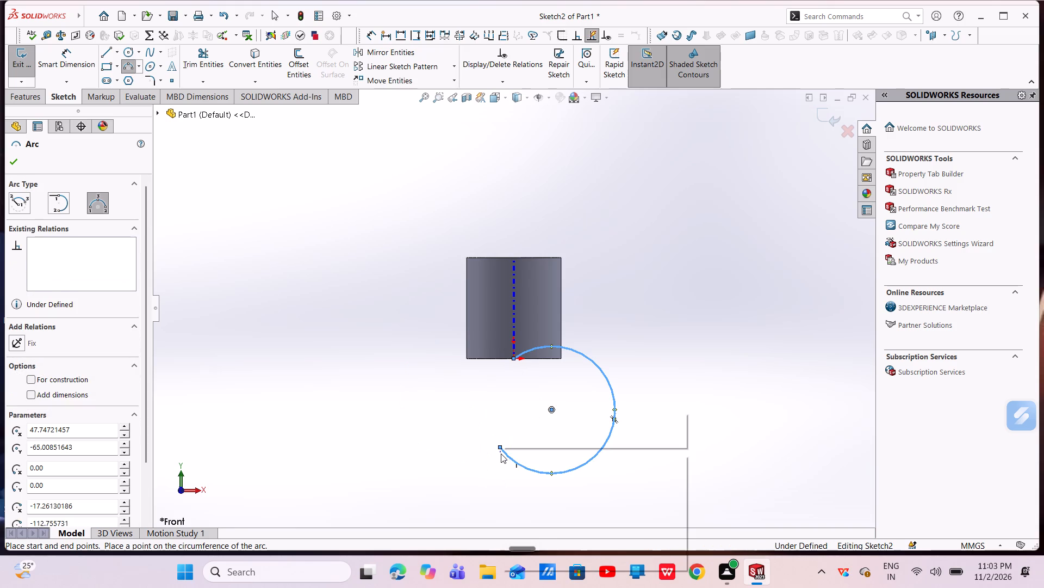
{"action": "left_click", "coordinate": [515, 462]}
Reshape the arc by moving its free end to about X -158 mm, Y -121 mm.
{"action": "left_click_drag", "start_coordinate": [501, 449], "coordinate": [485, 451]}
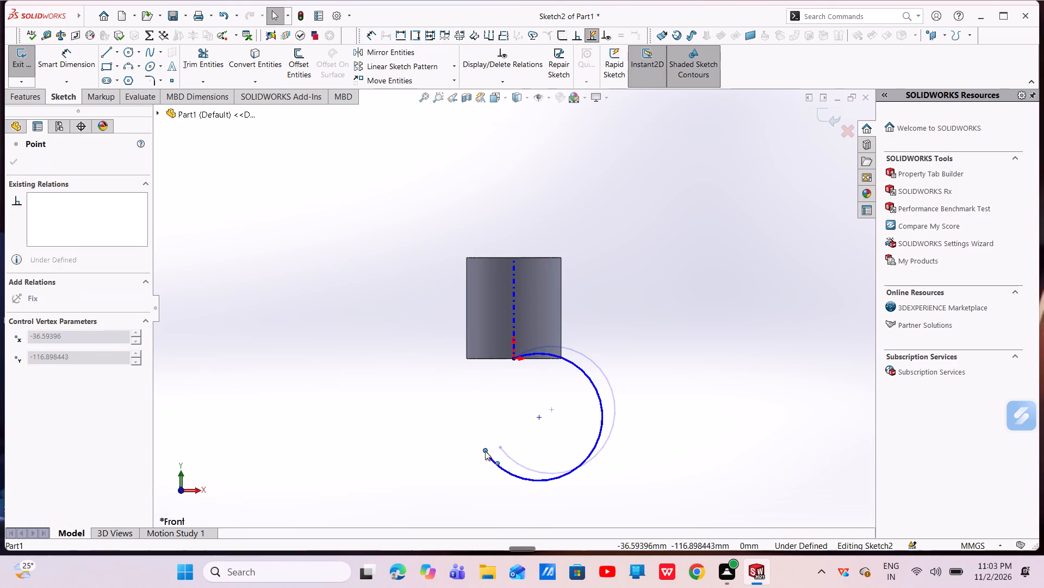
{"action": "left_click_drag", "start_coordinate": [485, 451], "coordinate": [363, 441]}
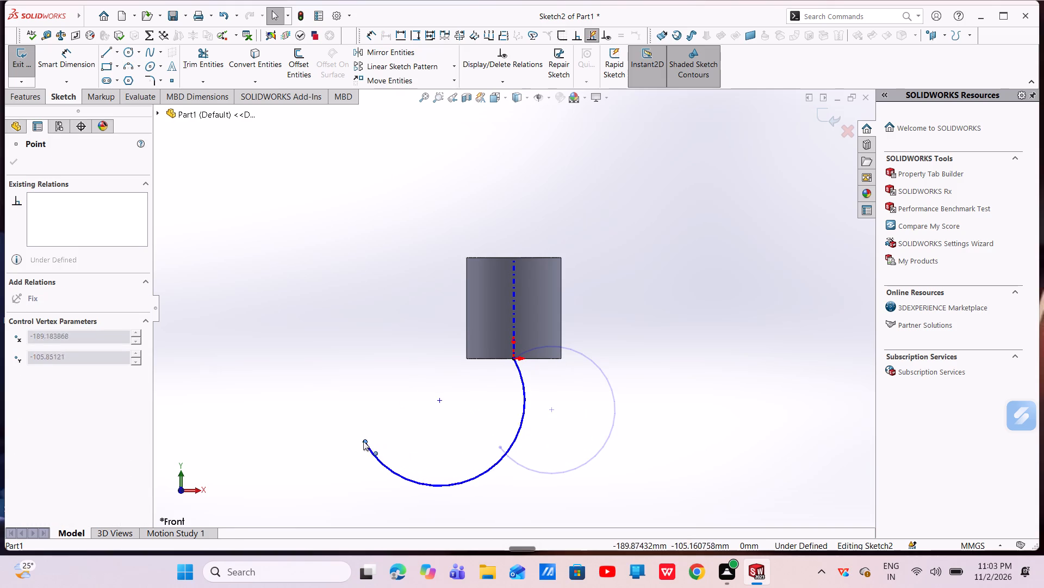
{"action": "left_click_drag", "start_coordinate": [363, 441], "coordinate": [357, 438]}
{"action": "key", "text": "Escape"}
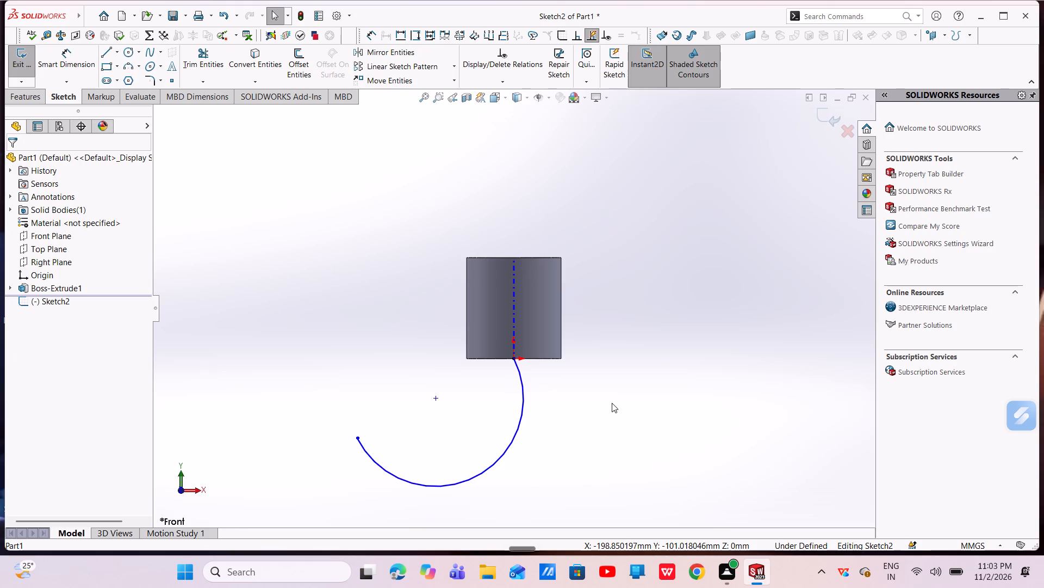
{"action": "scroll", "coordinate": [610, 399], "scroll_direction": "up", "scroll_amount": 3}
{"action": "scroll", "coordinate": [508, 317], "scroll_direction": "down", "scroll_amount": 2}
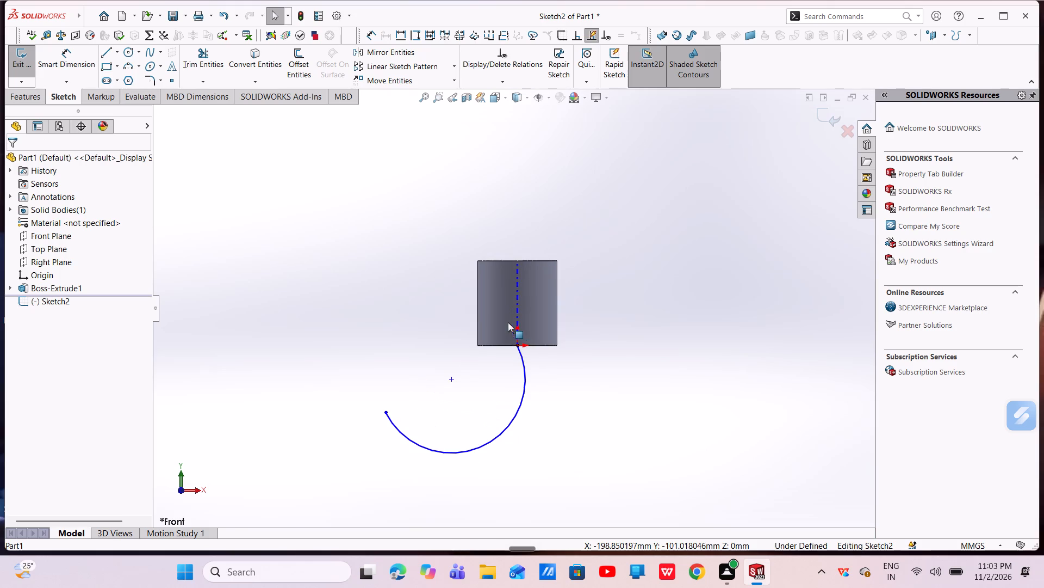
{"action": "left_click_drag", "start_coordinate": [387, 413], "coordinate": [407, 413]}
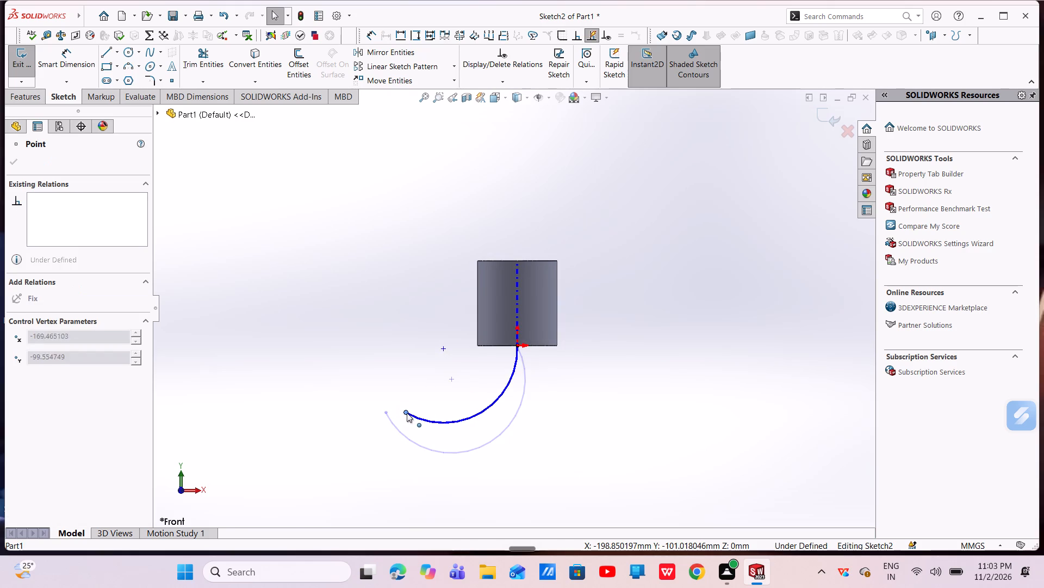
{"action": "left_click_drag", "start_coordinate": [407, 413], "coordinate": [413, 426]}
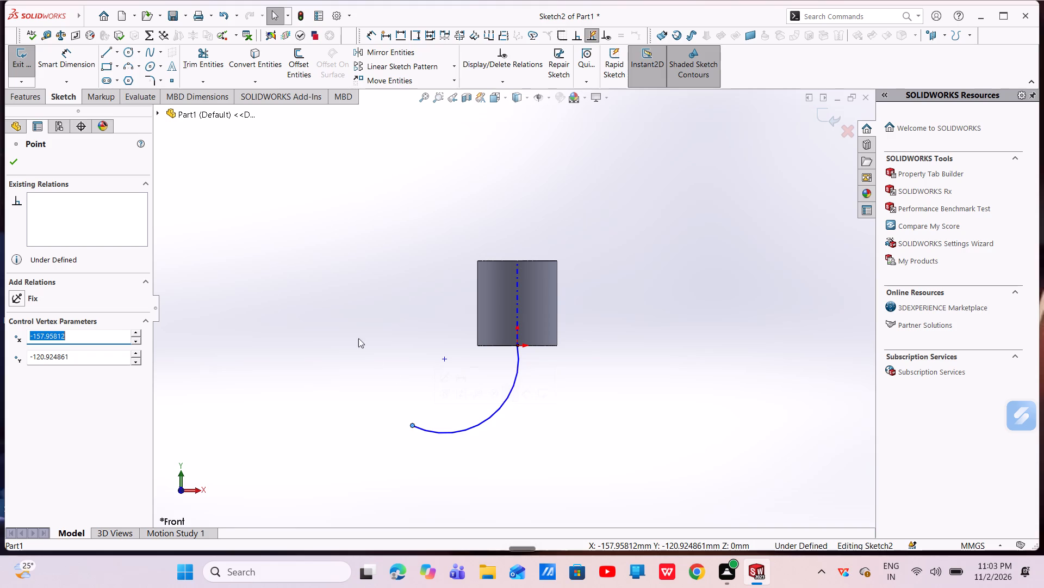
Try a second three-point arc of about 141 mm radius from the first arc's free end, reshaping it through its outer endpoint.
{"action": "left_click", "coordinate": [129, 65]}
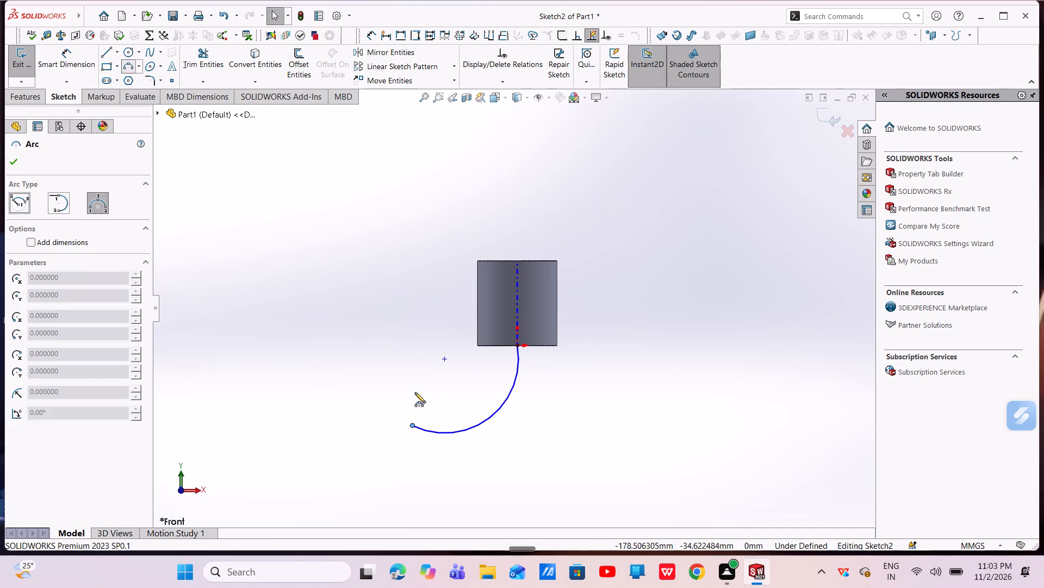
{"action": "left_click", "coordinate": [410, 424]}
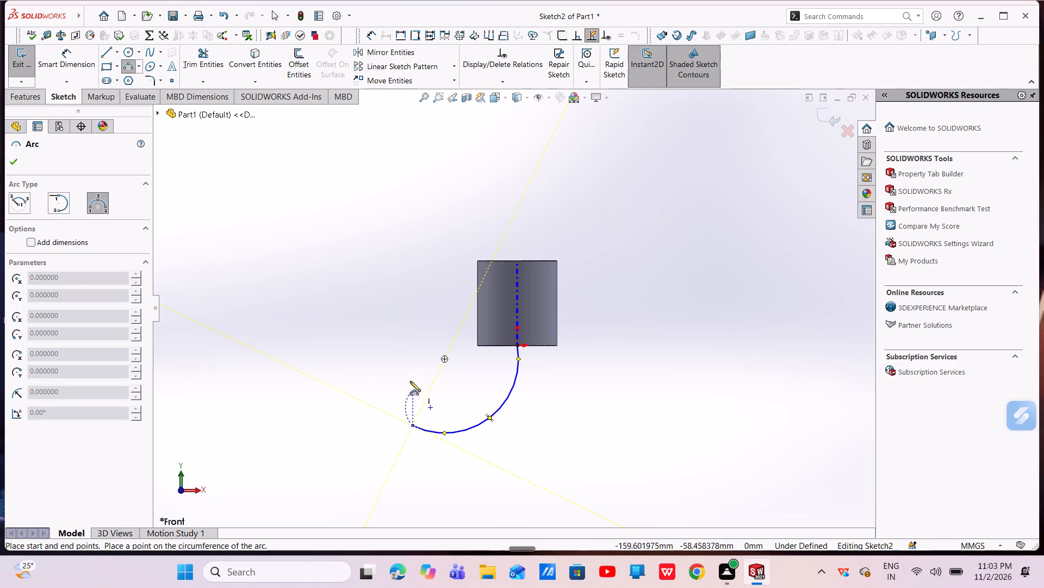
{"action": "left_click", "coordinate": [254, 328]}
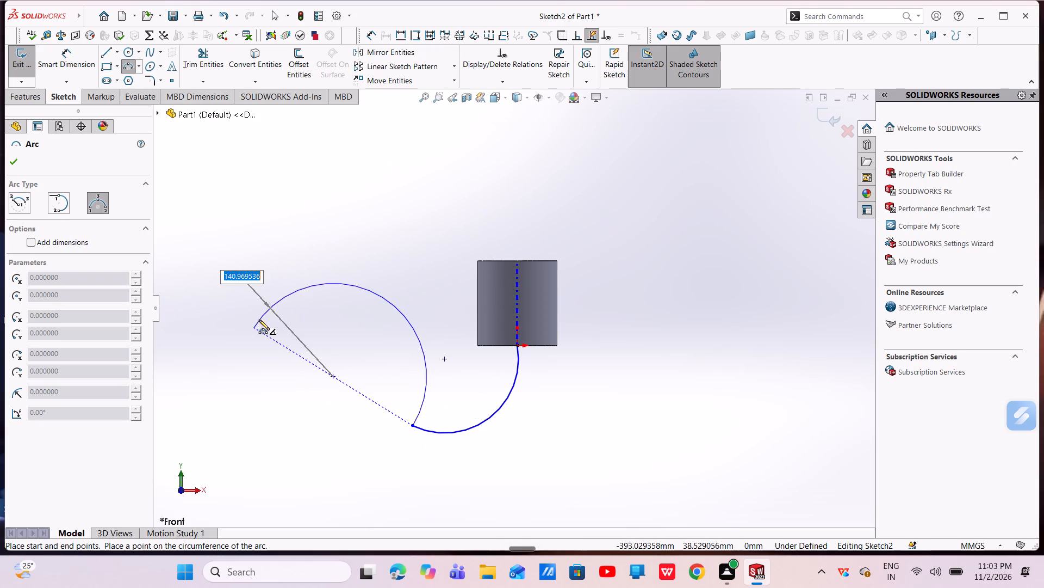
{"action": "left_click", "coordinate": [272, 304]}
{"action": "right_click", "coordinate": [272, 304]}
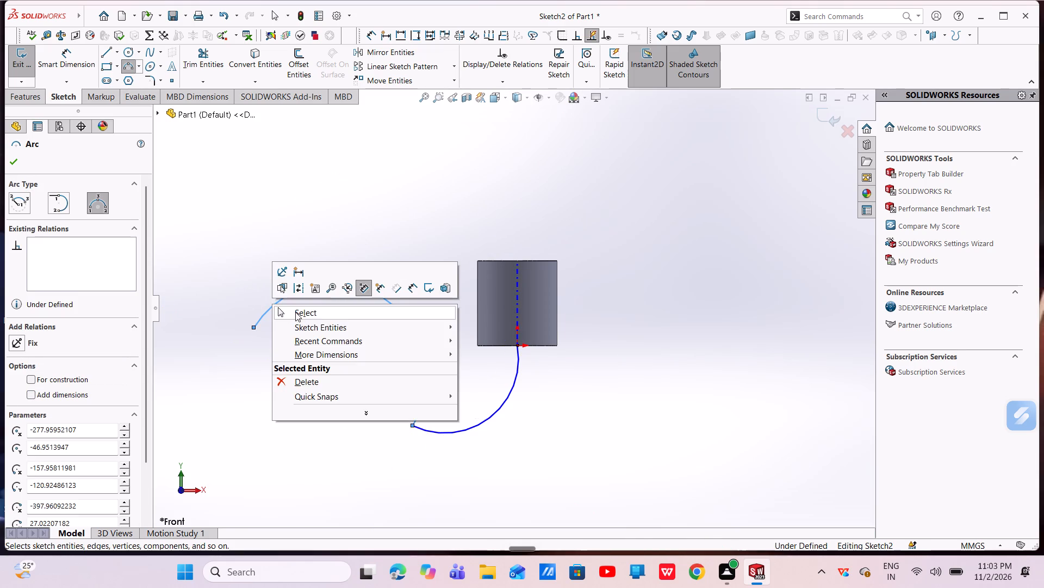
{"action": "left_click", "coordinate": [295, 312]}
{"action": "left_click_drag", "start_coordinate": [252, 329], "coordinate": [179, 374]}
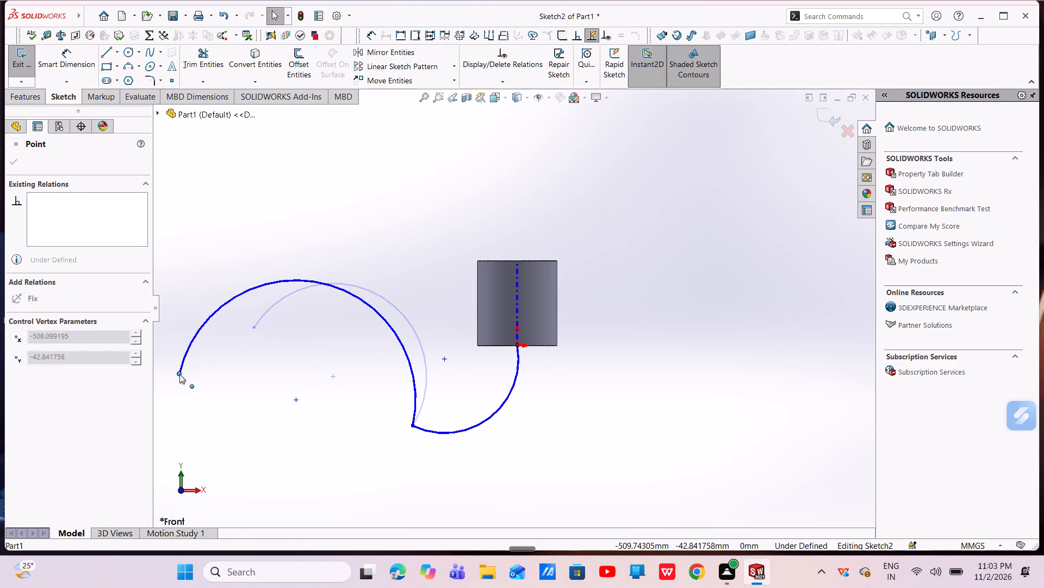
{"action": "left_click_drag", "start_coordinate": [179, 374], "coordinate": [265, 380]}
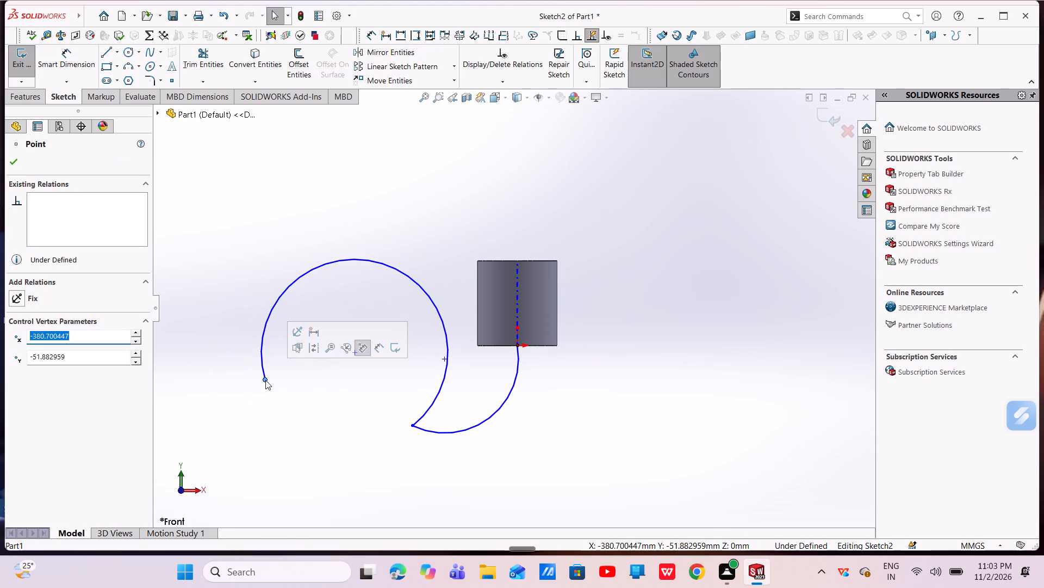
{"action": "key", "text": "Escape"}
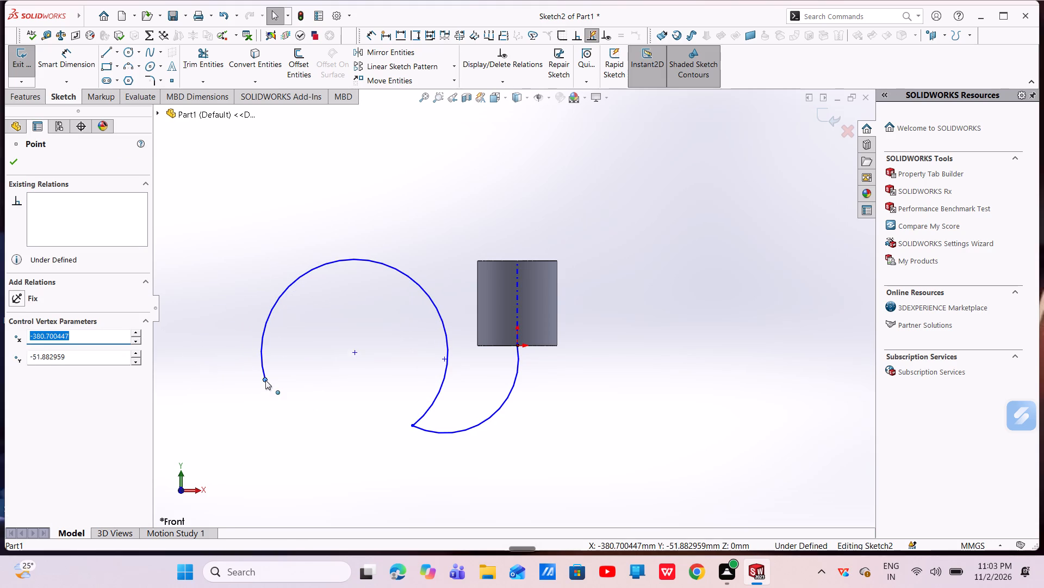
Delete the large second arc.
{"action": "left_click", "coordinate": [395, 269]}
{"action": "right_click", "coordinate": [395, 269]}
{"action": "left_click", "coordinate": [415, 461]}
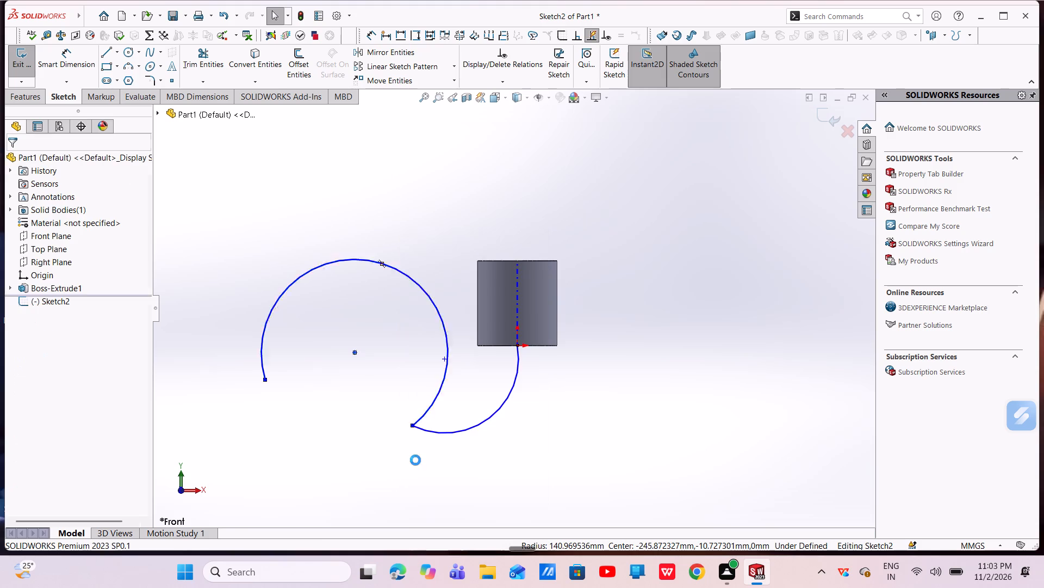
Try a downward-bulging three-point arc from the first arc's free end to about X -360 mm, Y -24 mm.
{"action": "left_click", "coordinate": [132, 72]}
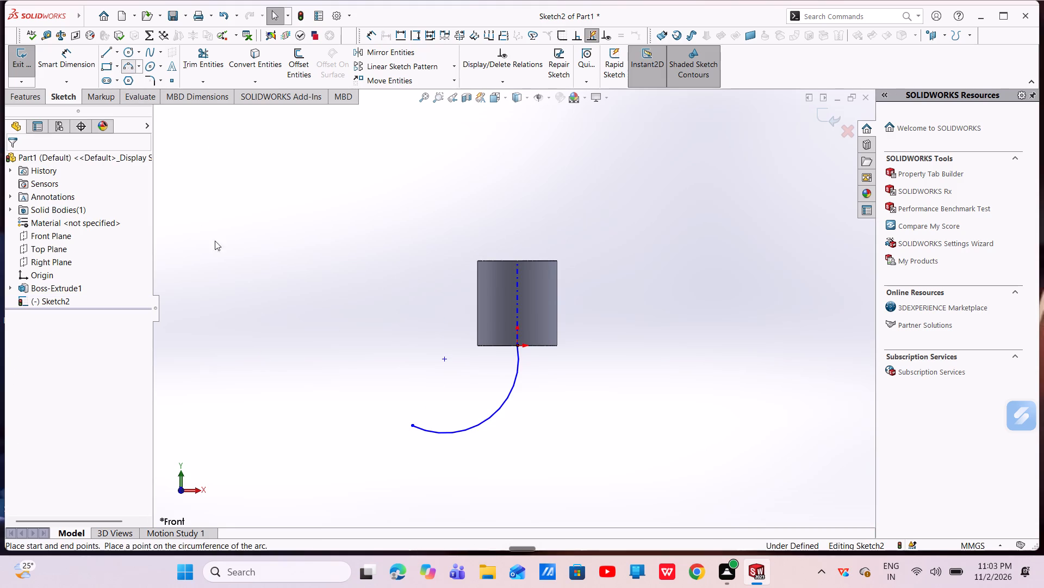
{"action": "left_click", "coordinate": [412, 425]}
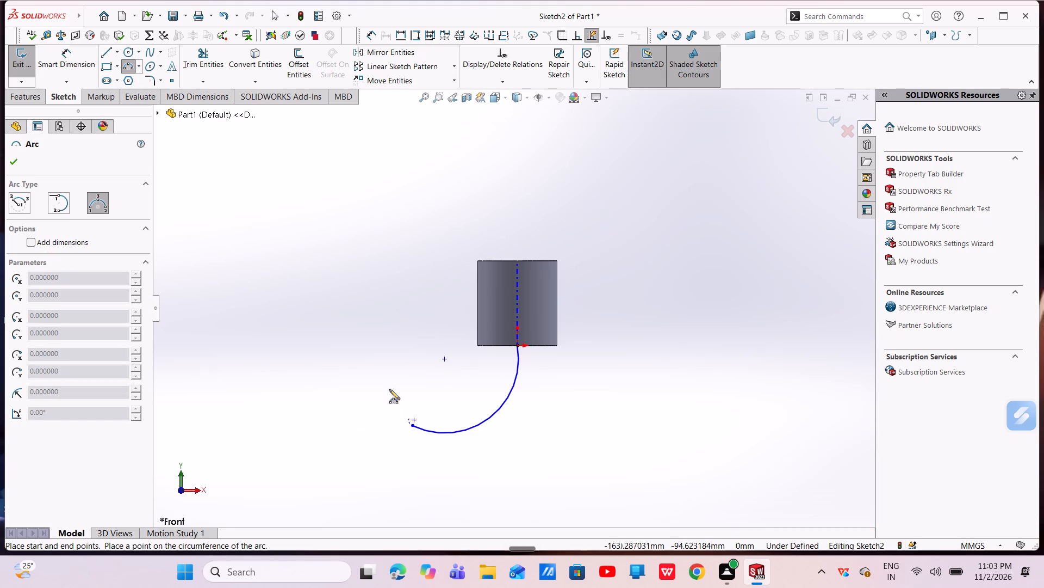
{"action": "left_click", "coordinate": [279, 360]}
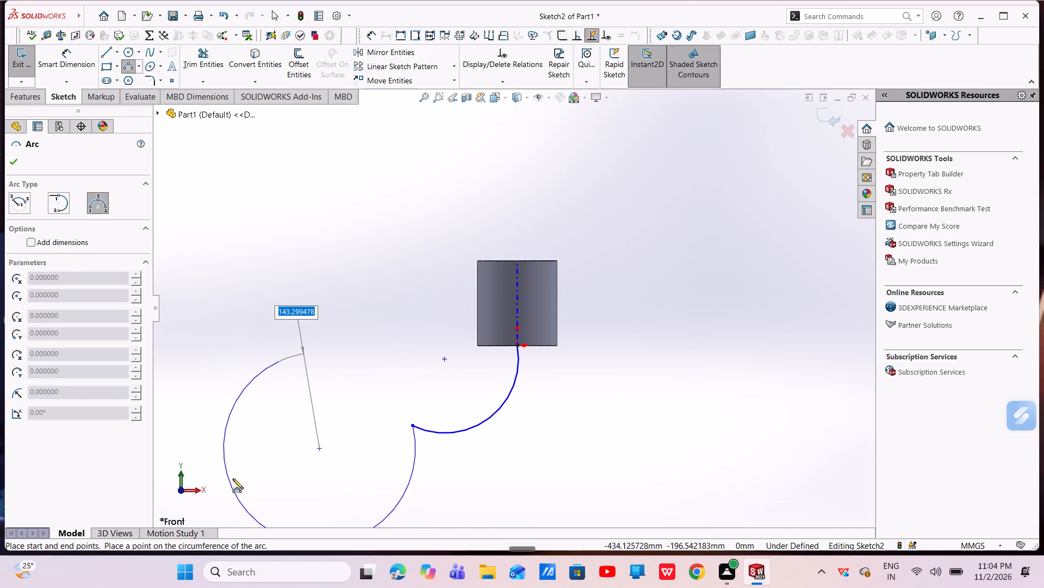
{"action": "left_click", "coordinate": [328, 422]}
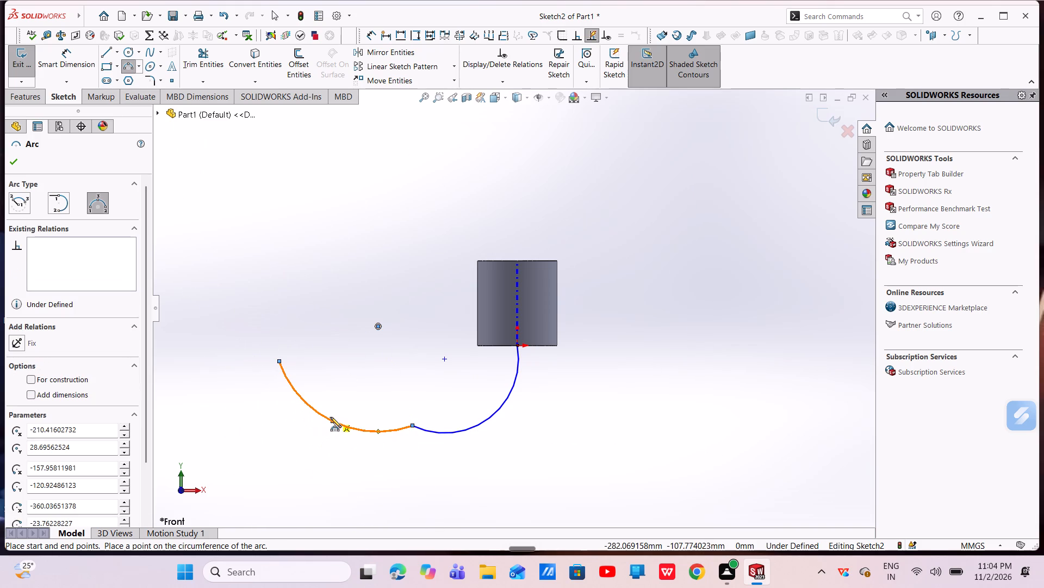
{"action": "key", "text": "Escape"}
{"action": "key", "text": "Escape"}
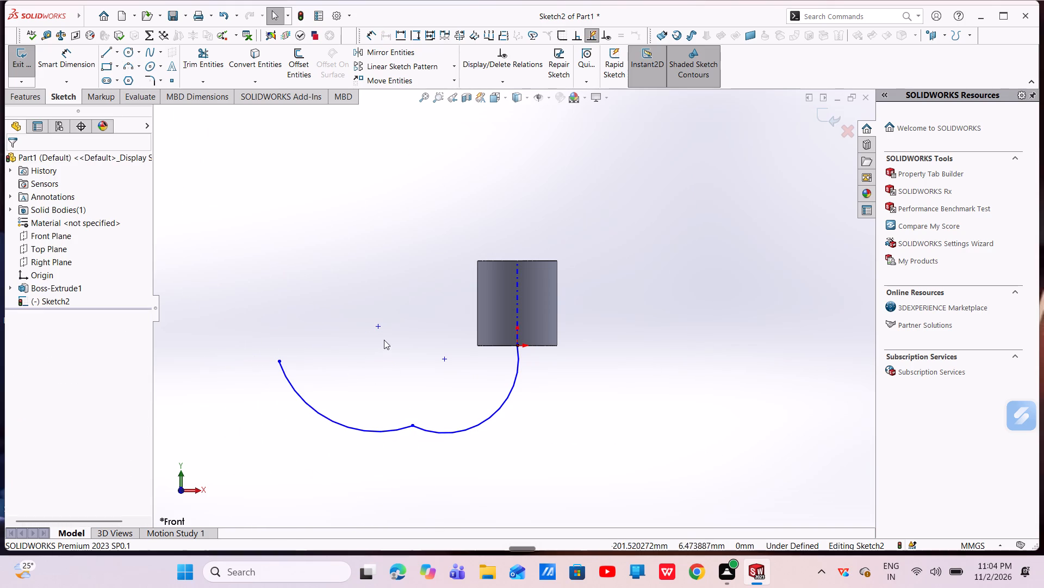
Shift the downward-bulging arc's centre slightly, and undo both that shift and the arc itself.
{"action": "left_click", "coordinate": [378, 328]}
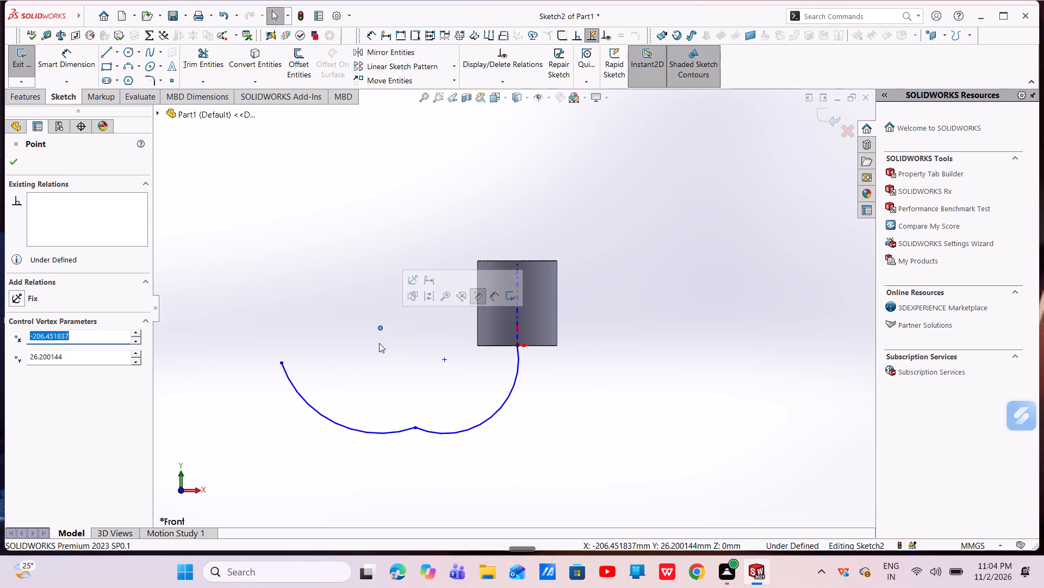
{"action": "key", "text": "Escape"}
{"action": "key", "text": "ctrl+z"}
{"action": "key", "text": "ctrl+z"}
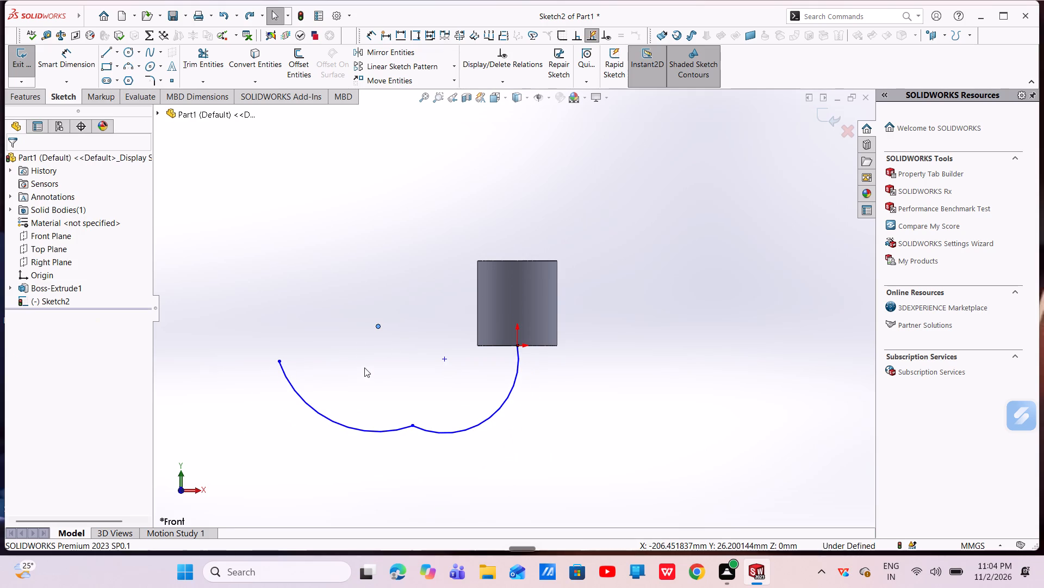
Sketch an upward-bulging three-point arc from the first arc's free end to about X -335 mm, Y -20 mm.
{"action": "left_click", "coordinate": [131, 66]}
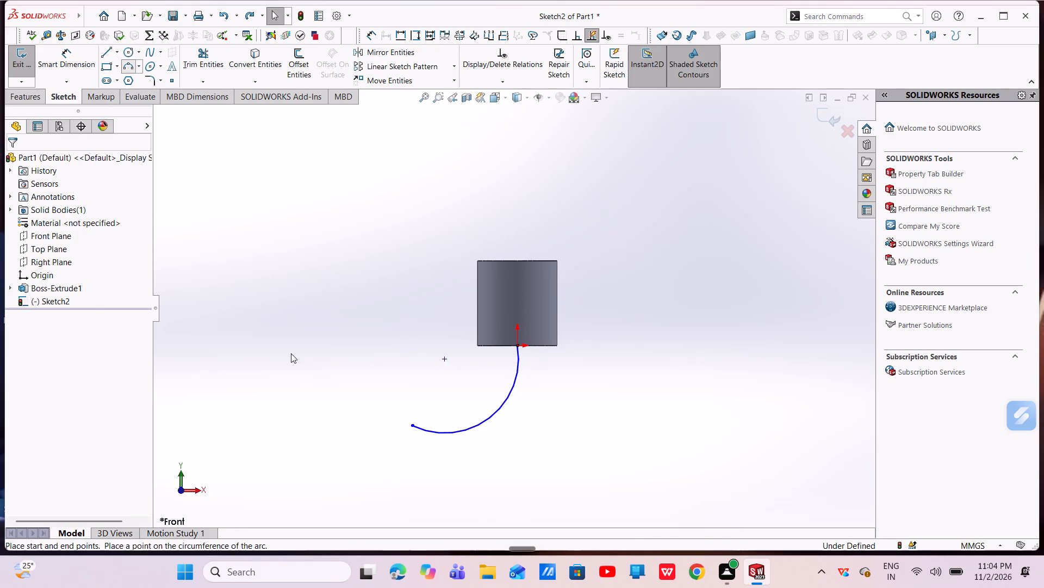
{"action": "left_click", "coordinate": [412, 426]}
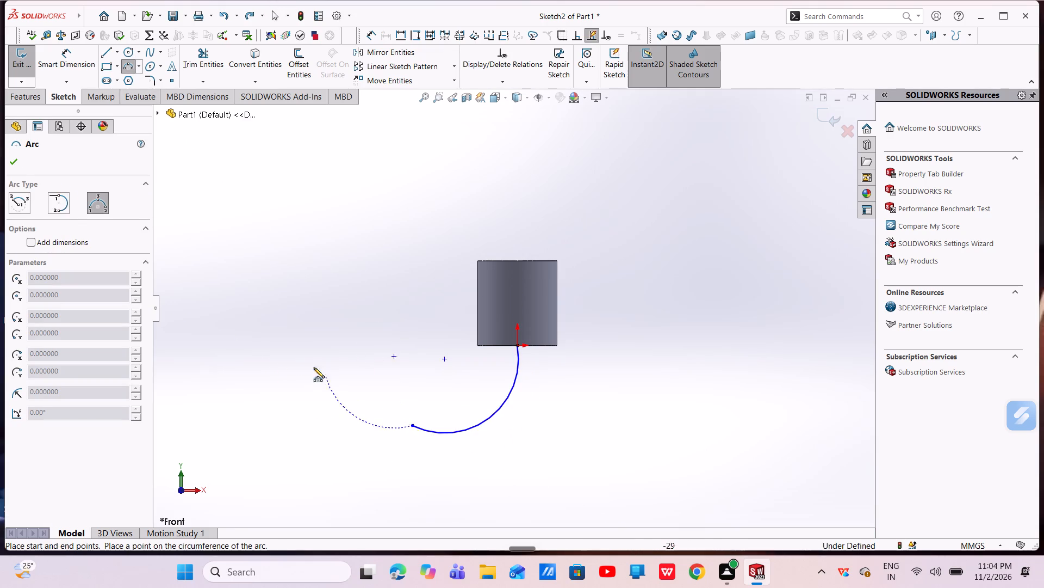
{"action": "left_click", "coordinate": [295, 360]}
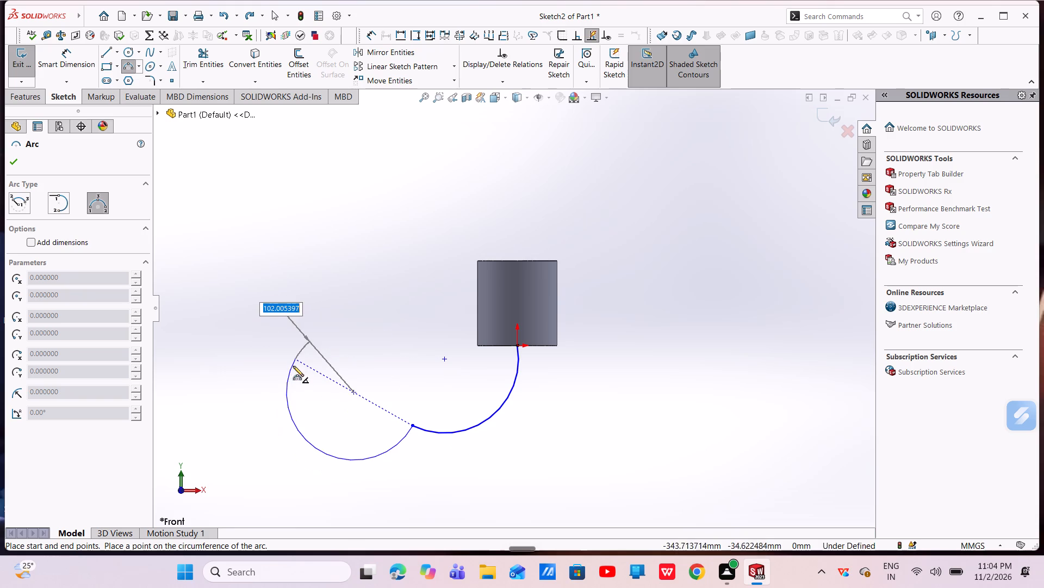
{"action": "left_click", "coordinate": [307, 354]}
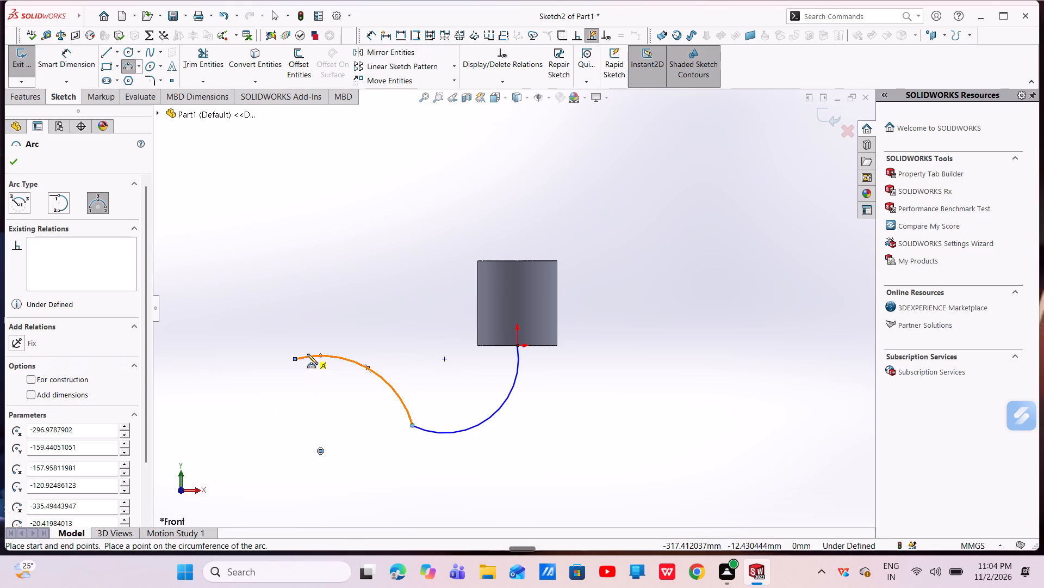
{"action": "right_click", "coordinate": [307, 354]}
{"action": "left_click", "coordinate": [346, 363]}
Add a tangent relation between the two arcs to form a smooth S-curve.
{"action": "scroll", "coordinate": [390, 429], "scroll_direction": "up", "scroll_amount": 2}
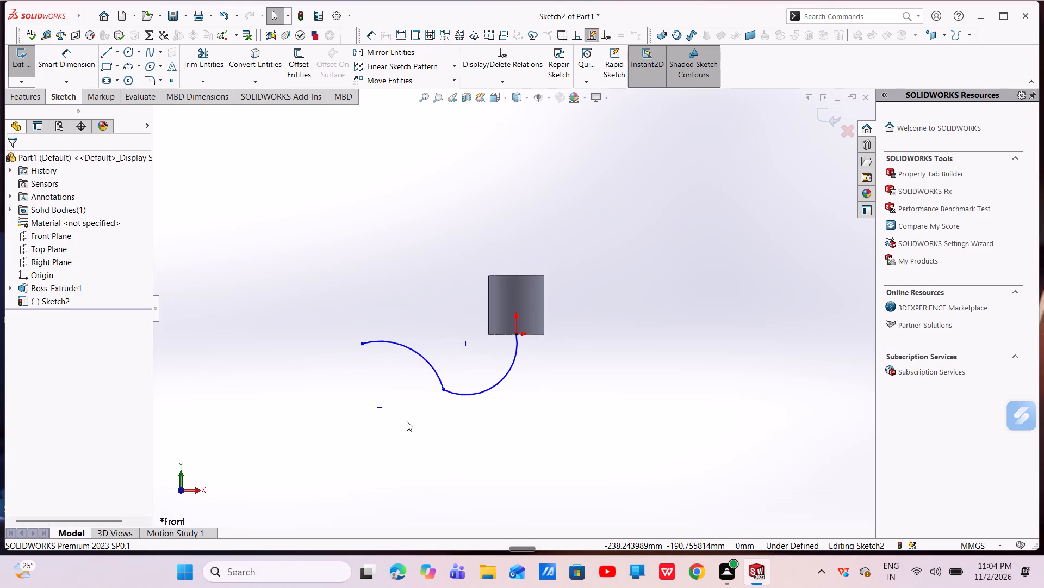
{"action": "scroll", "coordinate": [429, 402], "scroll_direction": "down", "scroll_amount": 5}
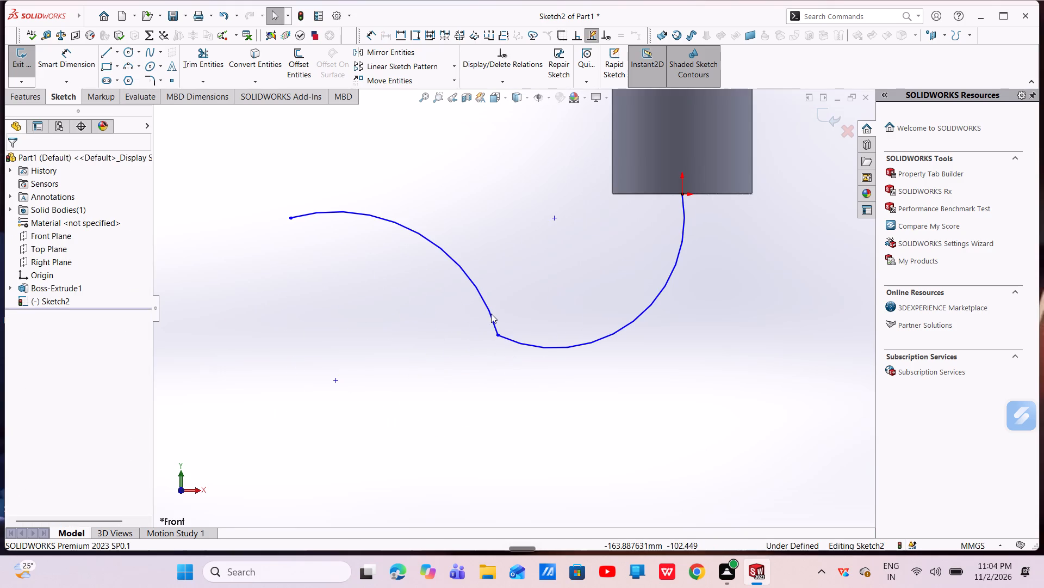
{"action": "left_click", "coordinate": [487, 310]}
{"action": "left_click", "coordinate": [525, 342], "text": "ctrl"}
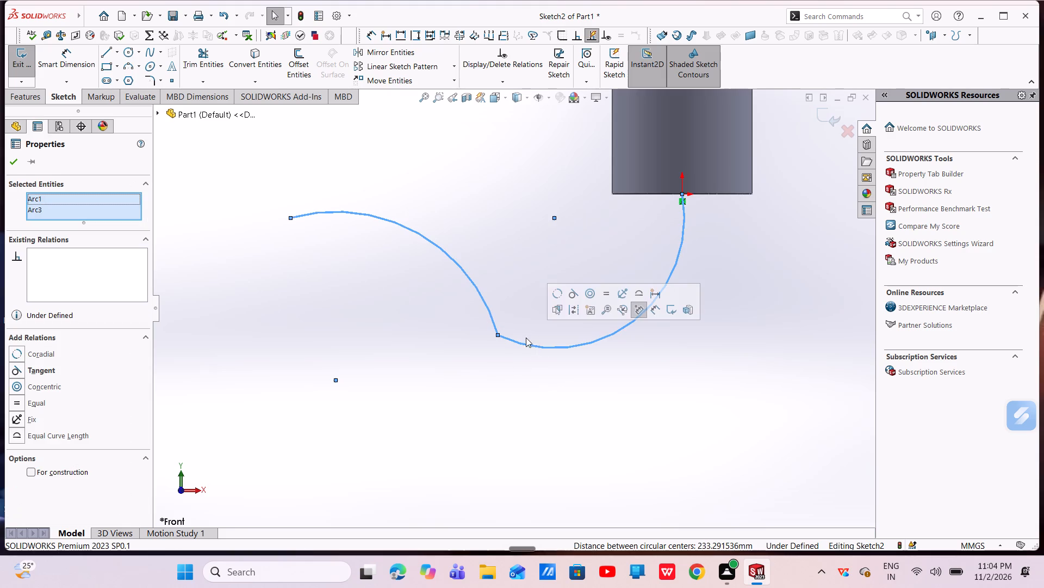
{"action": "left_click", "coordinate": [571, 295]}
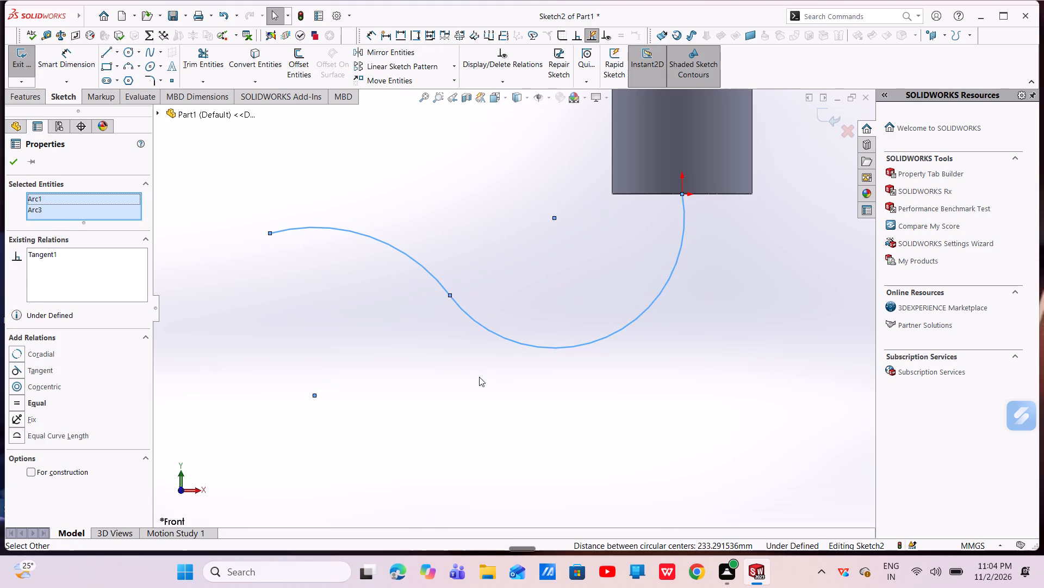
{"action": "key", "text": "Escape"}
Sketch a horizontal line about 280 mm long outward from the free end of the upper arc.
{"action": "scroll", "coordinate": [449, 367], "scroll_direction": "up", "scroll_amount": 4}
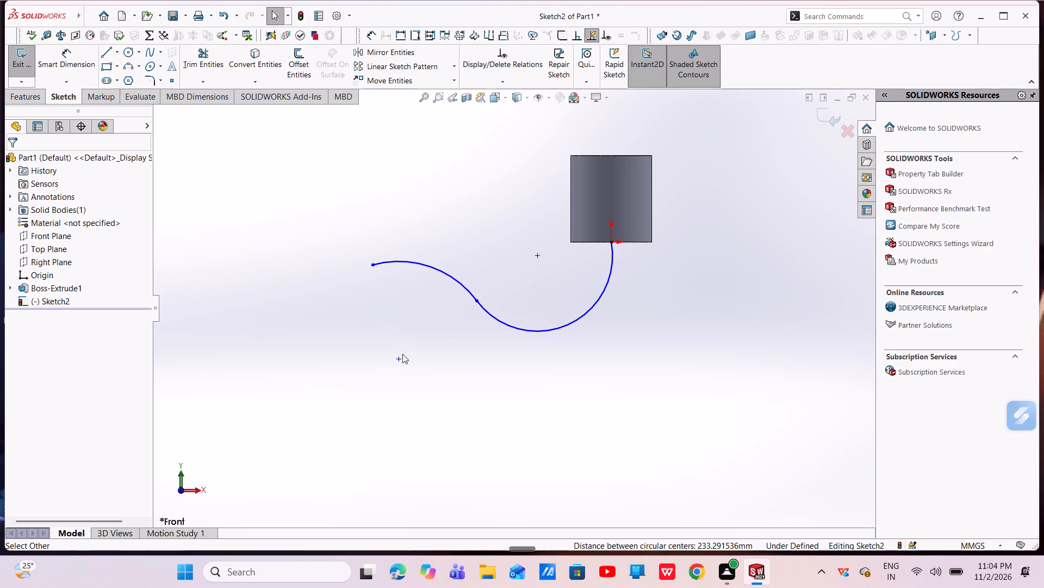
{"action": "left_click", "coordinate": [111, 52]}
{"action": "left_click", "coordinate": [394, 271]}
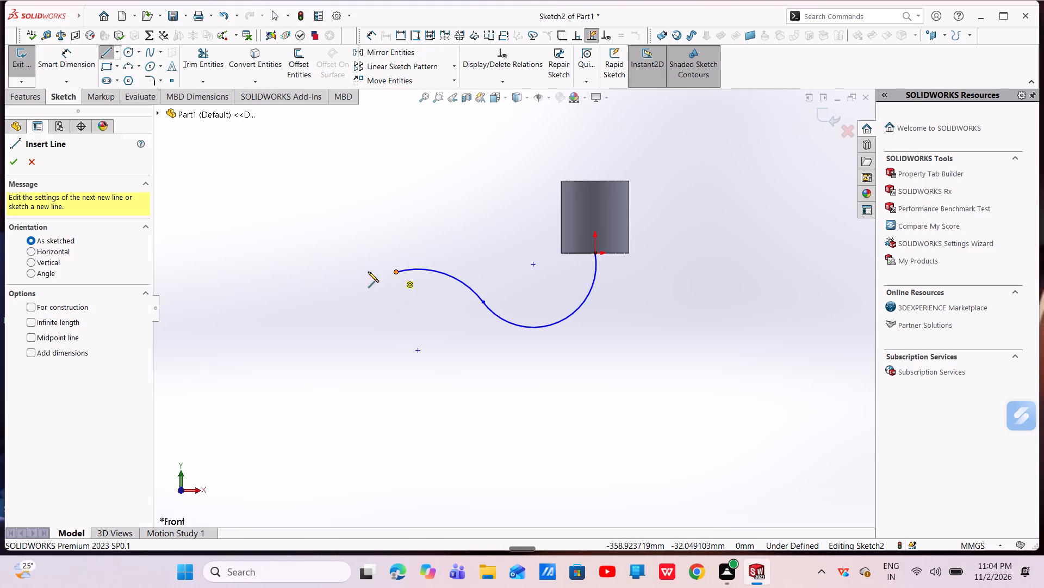
{"action": "left_click", "coordinate": [239, 274]}
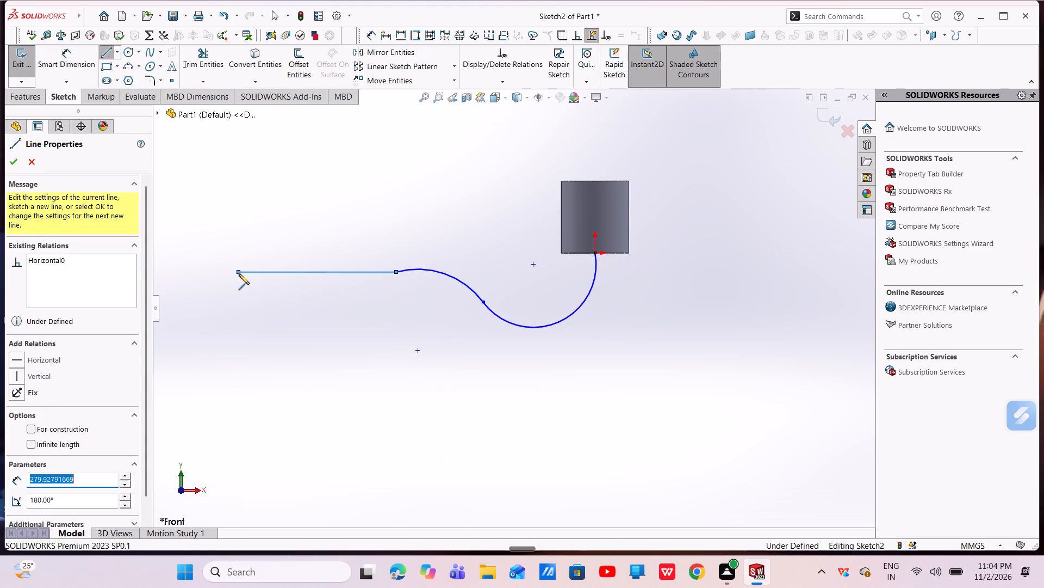
{"action": "right_click", "coordinate": [239, 274]}
{"action": "left_click", "coordinate": [266, 284]}
Add a tangent relation between the horizontal line and the adjoining upper arc.
{"action": "left_click", "coordinate": [373, 273]}
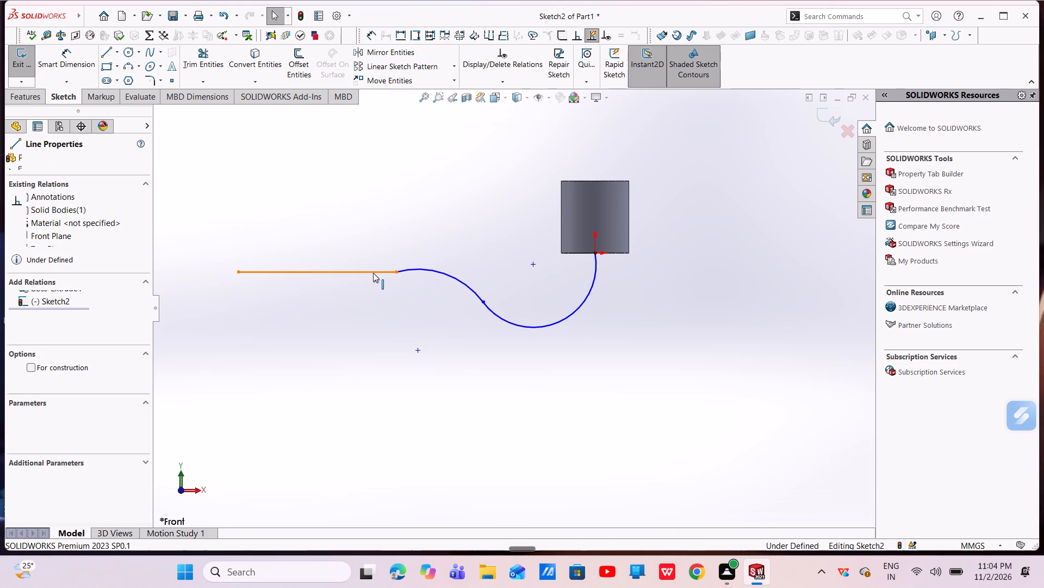
{"action": "left_click", "coordinate": [425, 270], "text": "ctrl"}
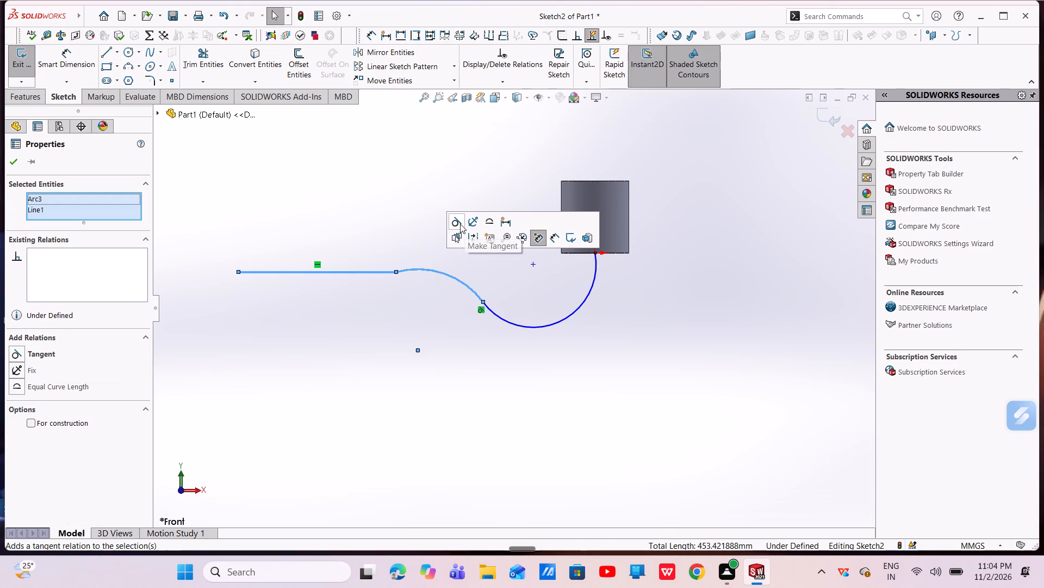
{"action": "left_click", "coordinate": [455, 222]}
{"action": "key", "text": "Escape"}
{"action": "key", "text": "Escape"}
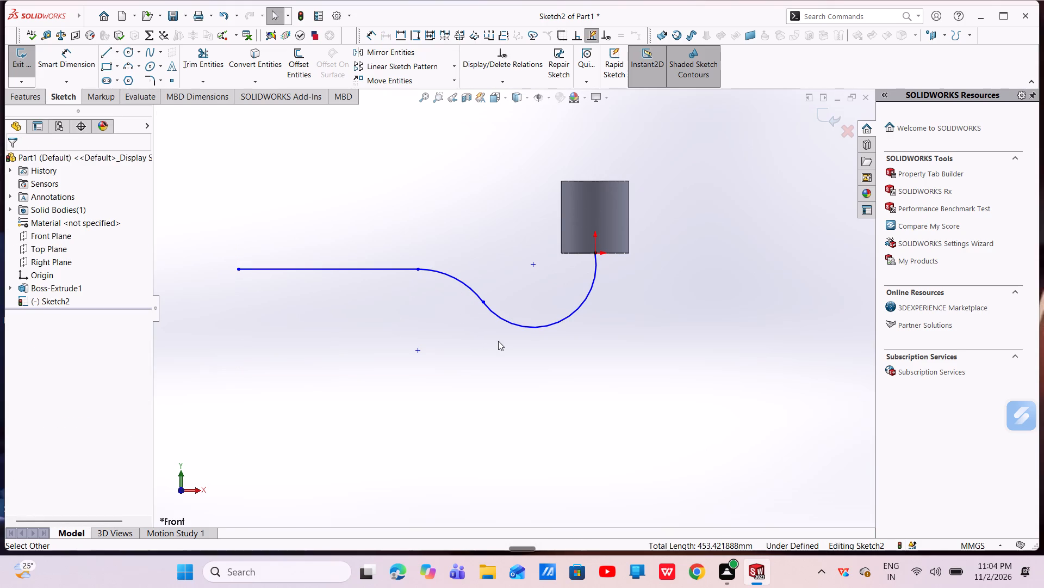
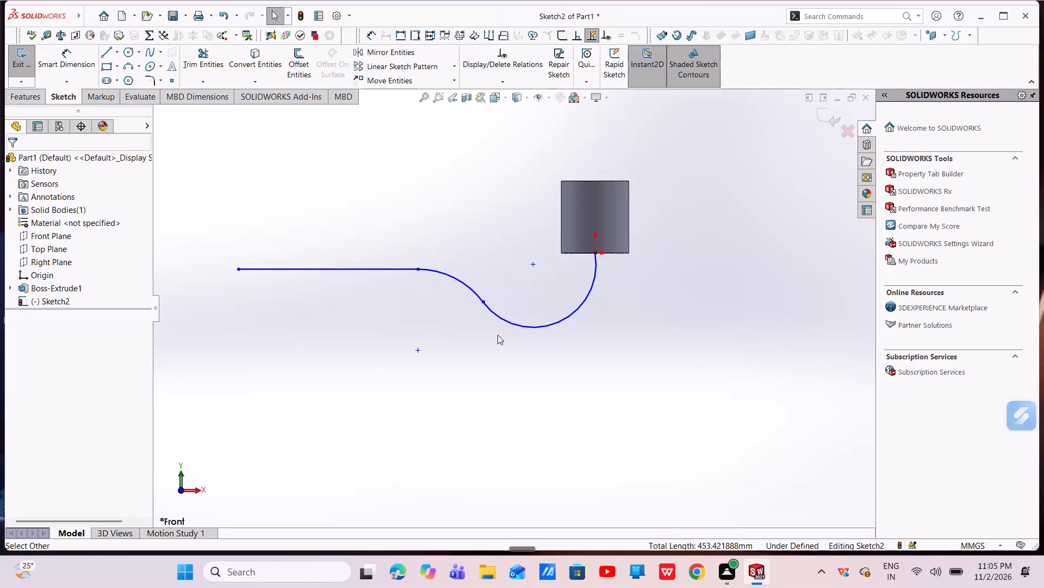
Dimension the horizontal distance from the origin to the line's free end as 242 mm.
{"action": "scroll", "coordinate": [502, 328], "scroll_direction": "up", "scroll_amount": 2}
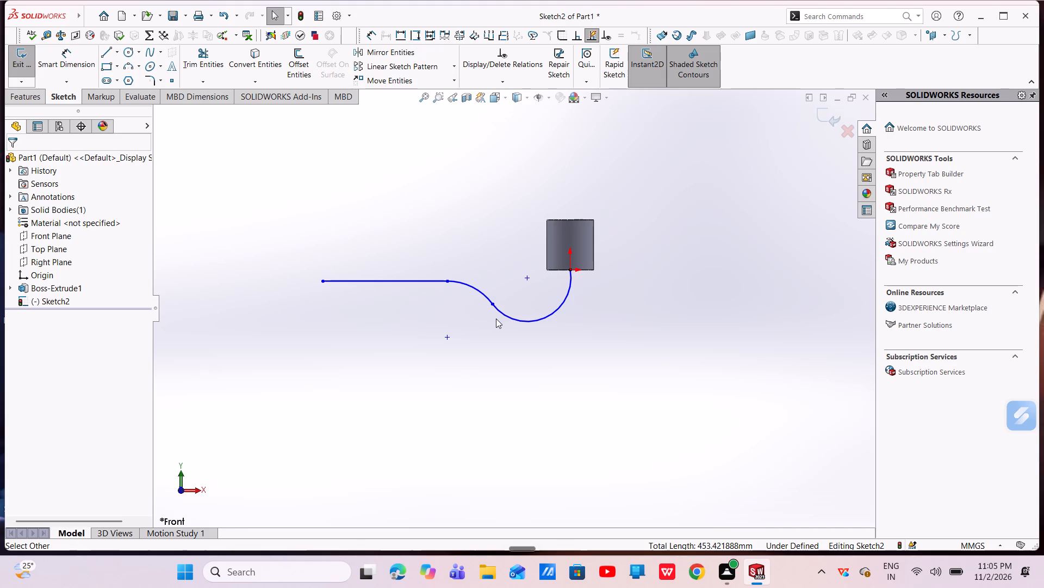
{"action": "left_click", "coordinate": [71, 58]}
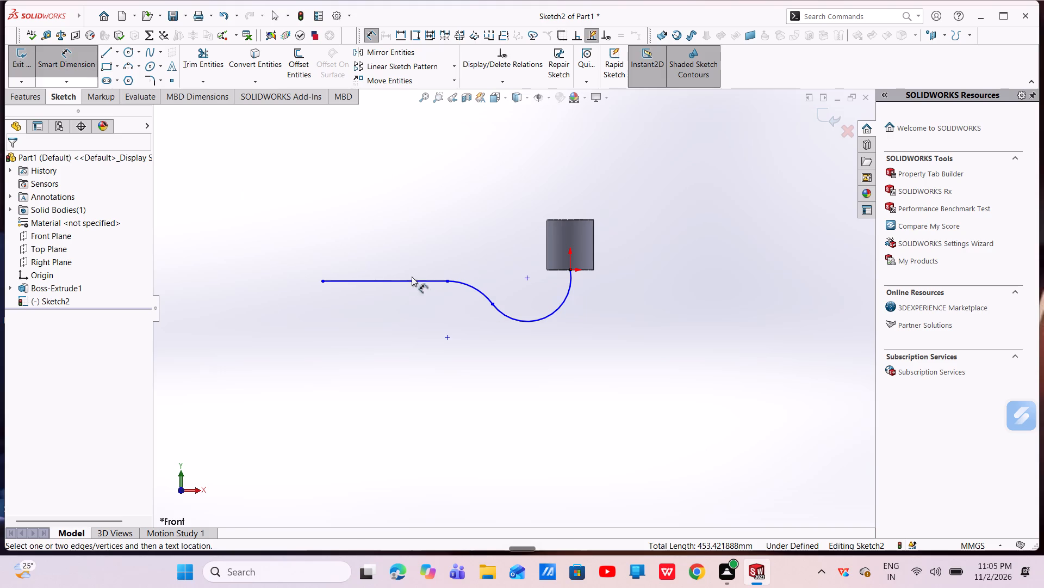
{"action": "left_click", "coordinate": [568, 269]}
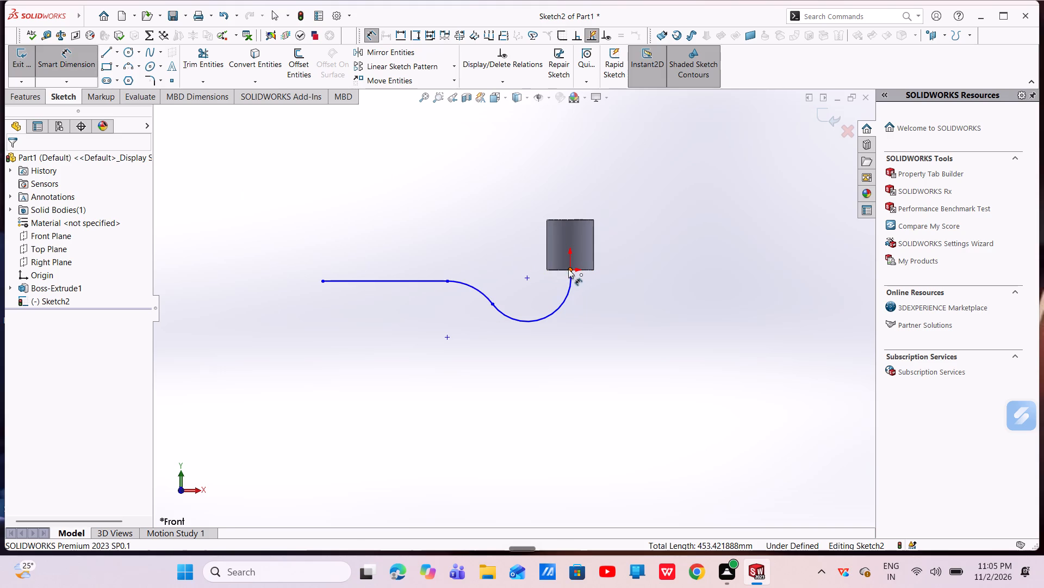
{"action": "left_click", "coordinate": [321, 280]}
{"action": "left_click", "coordinate": [415, 199]}
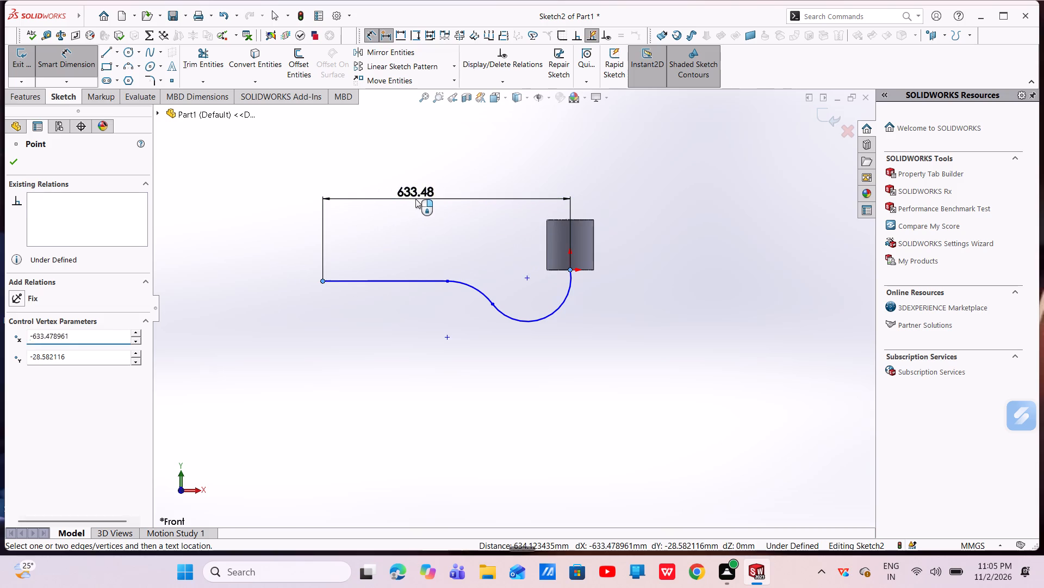
{"action": "key", "text": "BackSpace"}
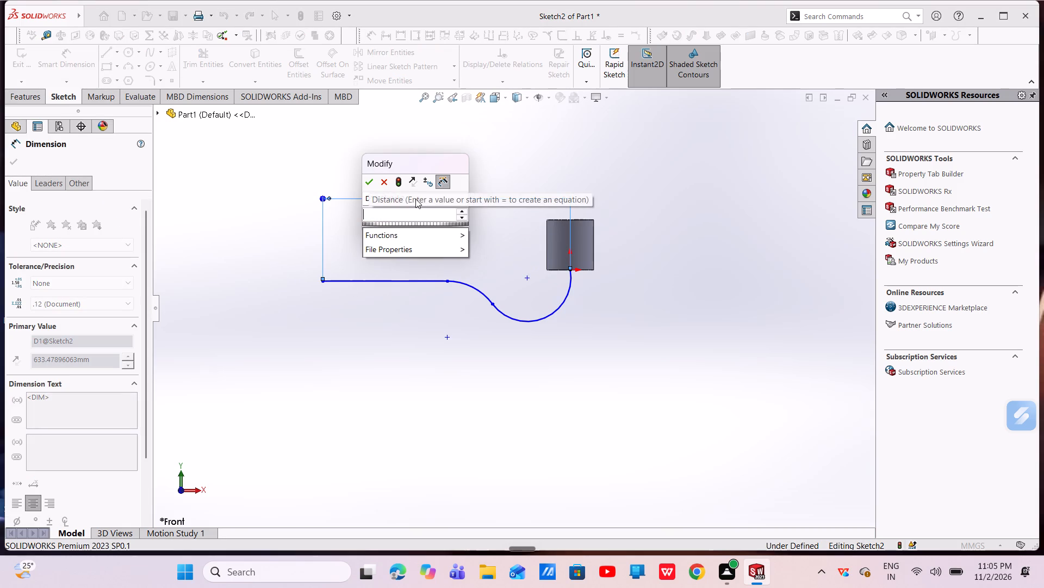
{"action": "type", "text": "242"}
{"action": "key", "text": "Return"}
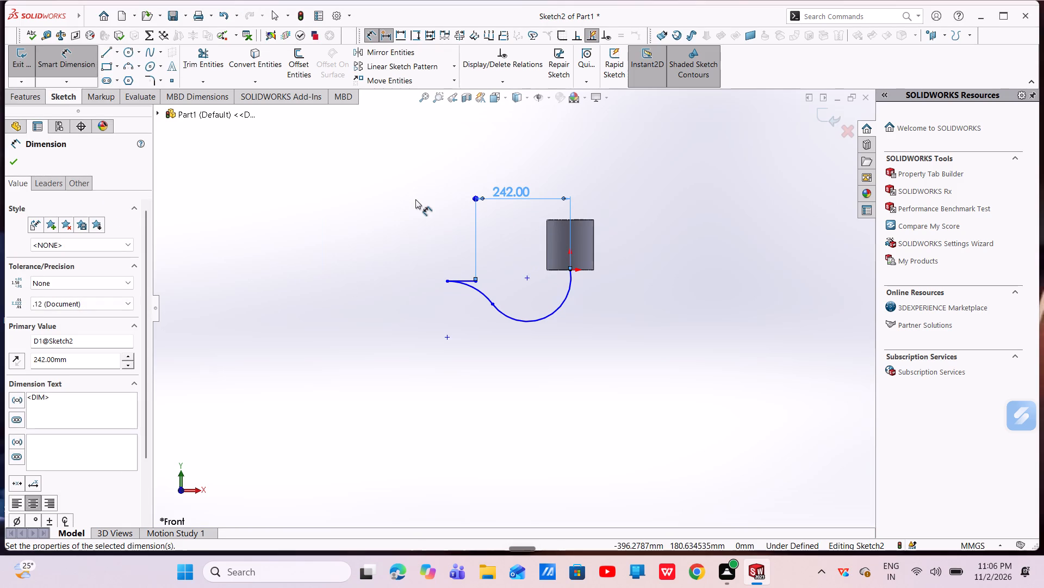
{"action": "key", "text": "Escape"}
Reshape the path by moving the joint between the horizontal line and upper arc to about X -177 mm, Y -26 mm.
{"action": "scroll", "coordinate": [458, 265], "scroll_direction": "down", "scroll_amount": 9}
{"action": "left_click_drag", "start_coordinate": [499, 289], "coordinate": [429, 291]}
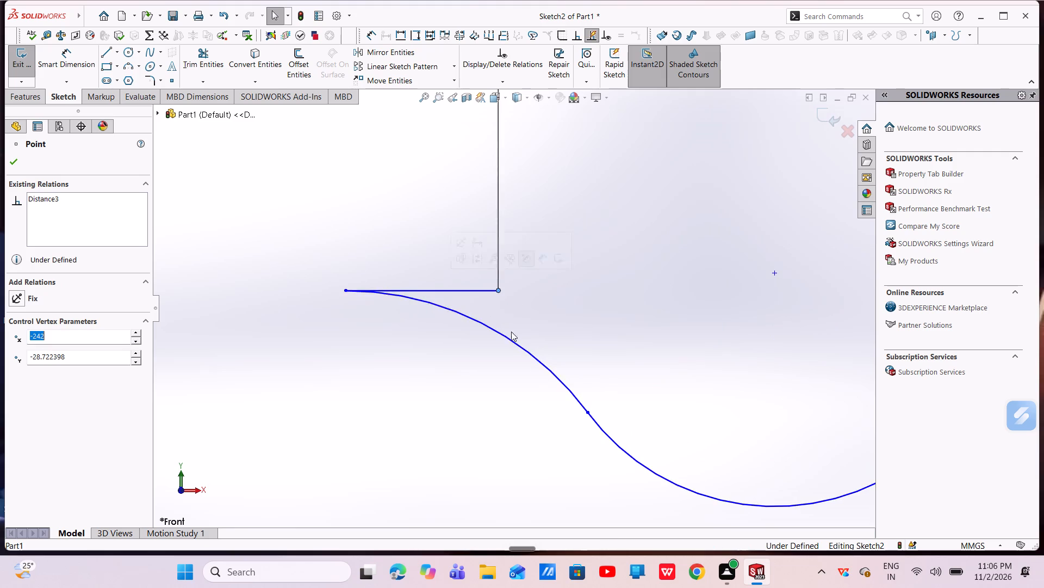
{"action": "scroll", "coordinate": [521, 336], "scroll_direction": "up", "scroll_amount": 4}
{"action": "left_click_drag", "start_coordinate": [549, 359], "coordinate": [574, 356]}
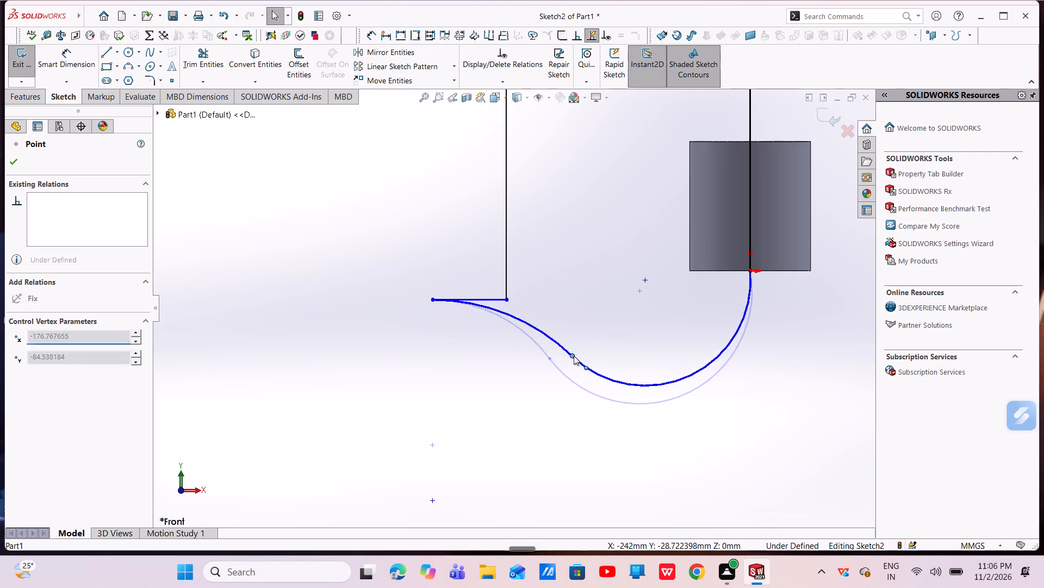
{"action": "left_click_drag", "start_coordinate": [574, 356], "coordinate": [632, 345]}
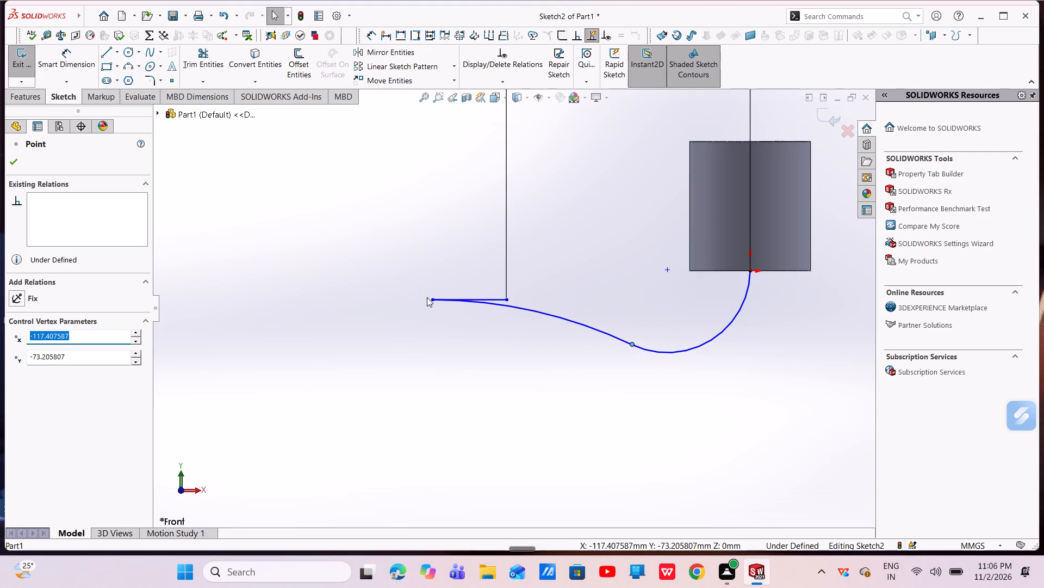
{"action": "left_click_drag", "start_coordinate": [434, 301], "coordinate": [564, 296]}
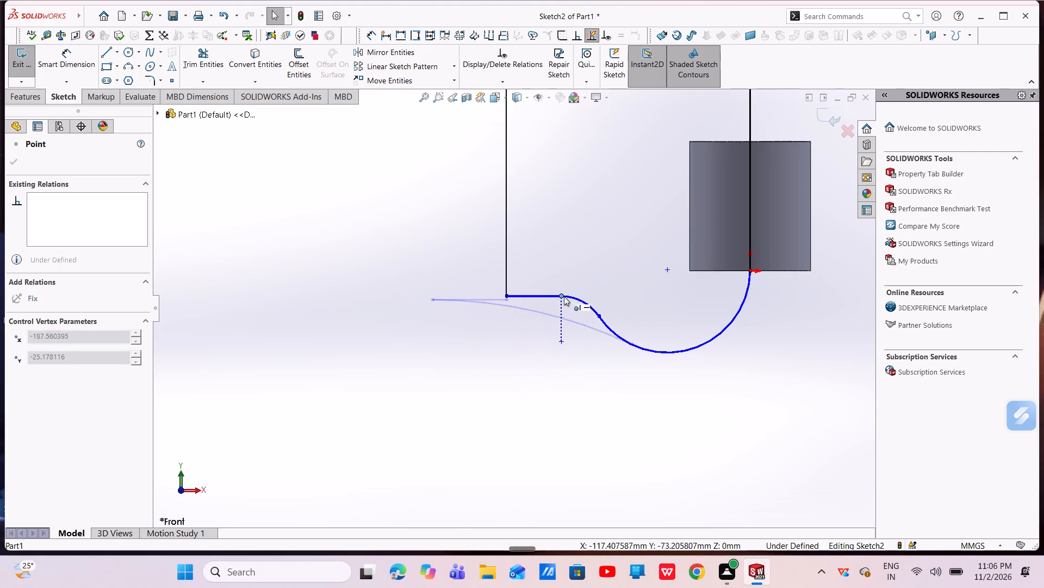
{"action": "left_click_drag", "start_coordinate": [564, 296], "coordinate": [572, 297]}
Move the junction of the two arcs to about X -119 mm, Y -68 mm.
{"action": "scroll", "coordinate": [620, 318], "scroll_direction": "down", "scroll_amount": 5}
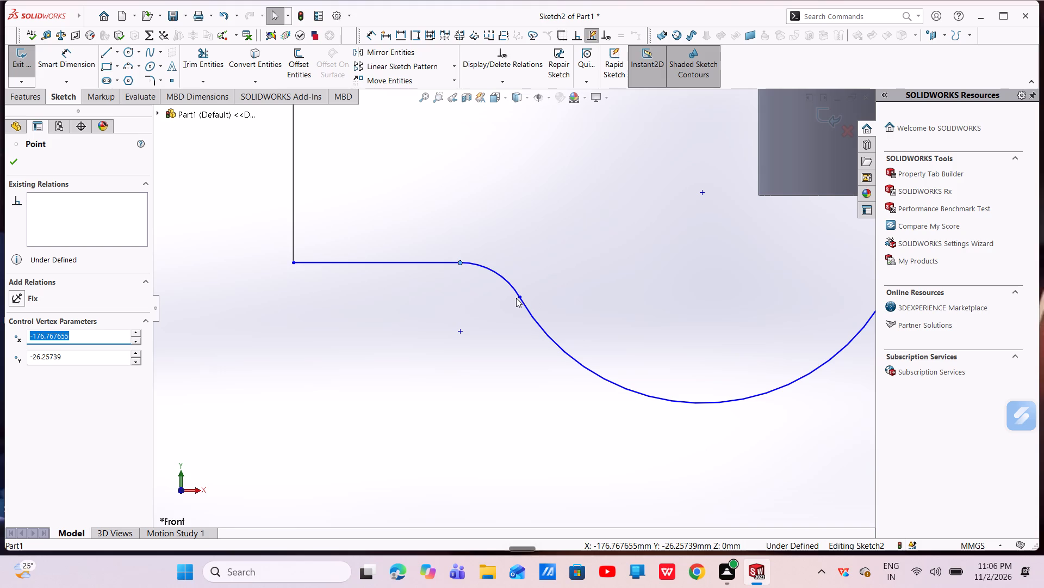
{"action": "left_click_drag", "start_coordinate": [520, 299], "coordinate": [579, 347]}
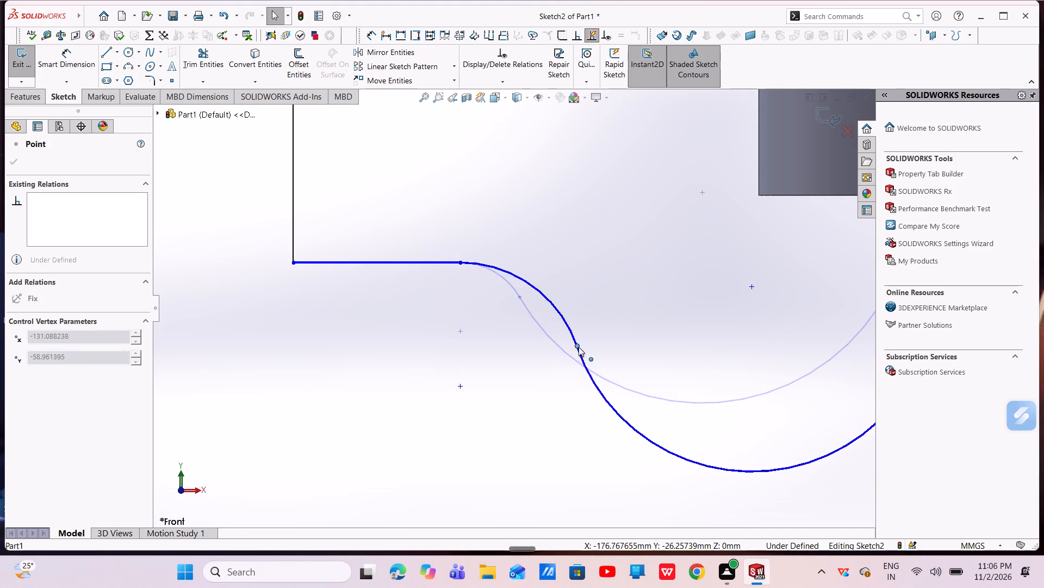
{"action": "left_click_drag", "start_coordinate": [579, 347], "coordinate": [608, 370]}
{"action": "scroll", "coordinate": [666, 328], "scroll_direction": "down", "scroll_amount": 1}
{"action": "scroll", "coordinate": [666, 328], "scroll_direction": "up", "scroll_amount": 7}
{"action": "key", "text": "Escape"}
{"action": "scroll", "coordinate": [649, 280], "scroll_direction": "up", "scroll_amount": 4}
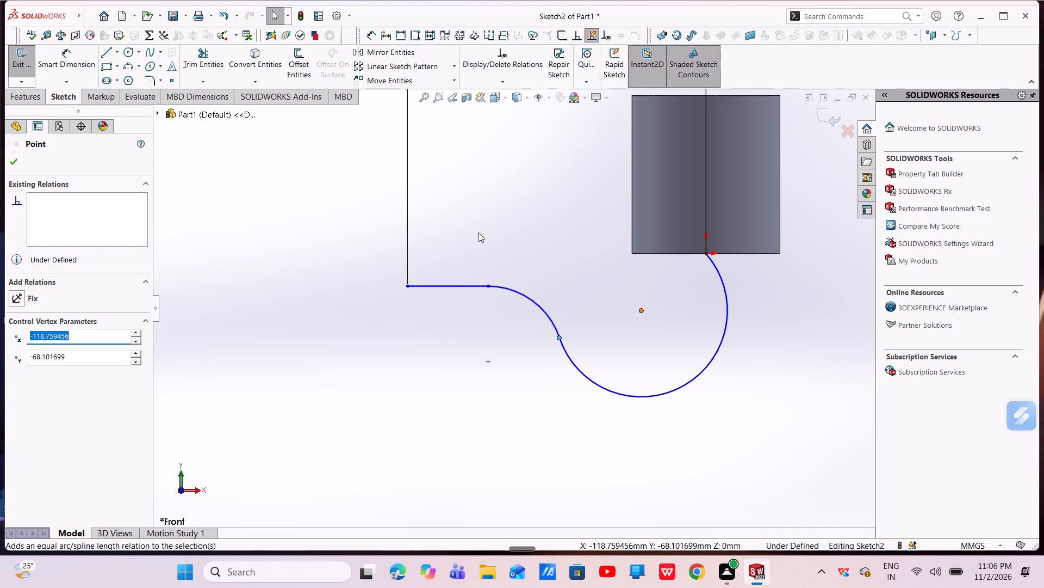
Dimension the radius of the lower arc that starts at the origin as 80 mm.
{"action": "left_click", "coordinate": [83, 63]}
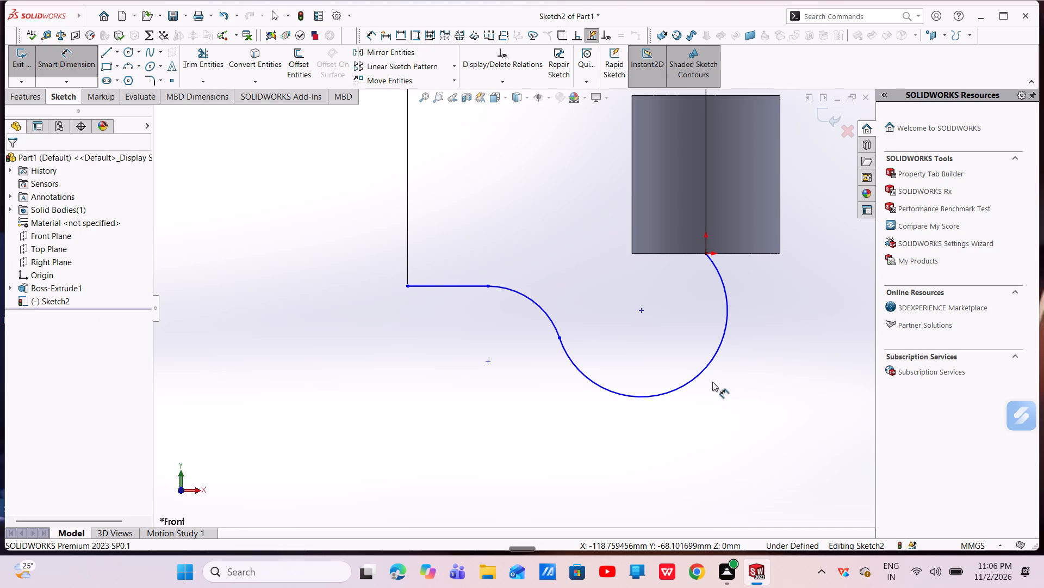
{"action": "left_click", "coordinate": [701, 375]}
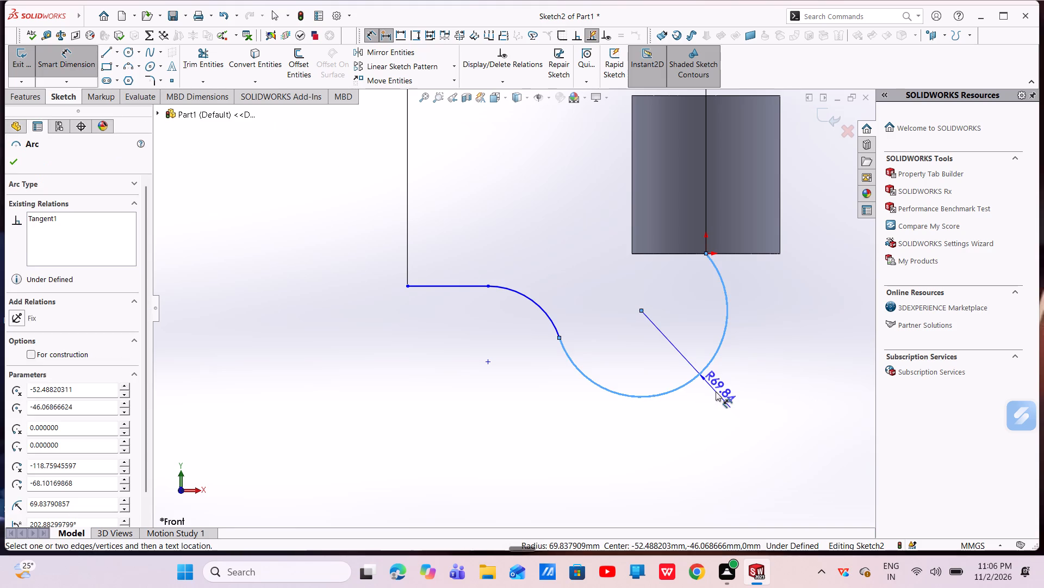
{"action": "left_click", "coordinate": [716, 391]}
{"action": "key", "text": "BackSpace"}
{"action": "type", "text": "80"}
{"action": "key", "text": "Return"}
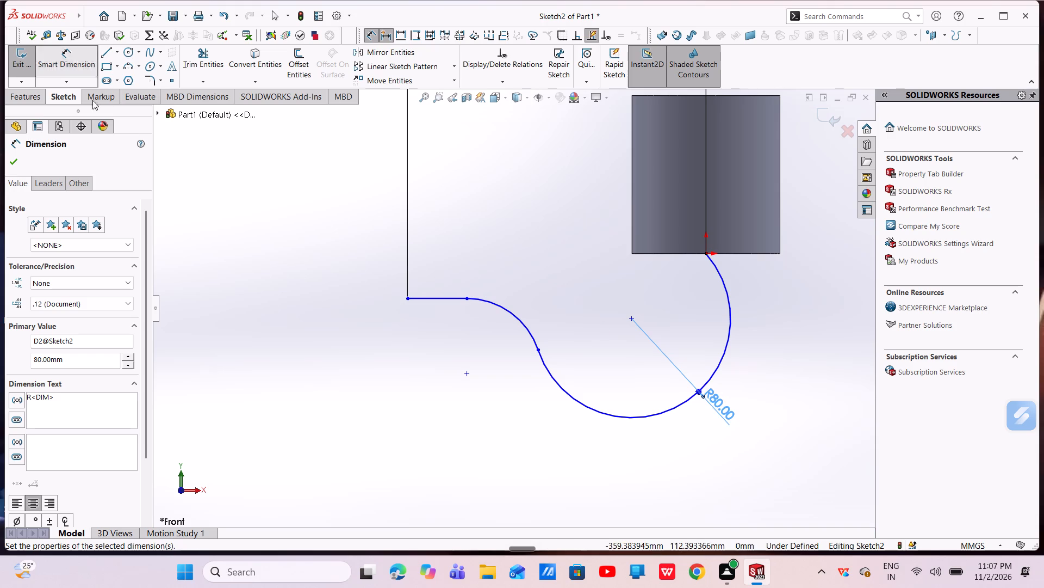
Dimension the radius of the upper arc next to the horizontal line as 110 mm.
{"action": "left_click", "coordinate": [506, 311]}
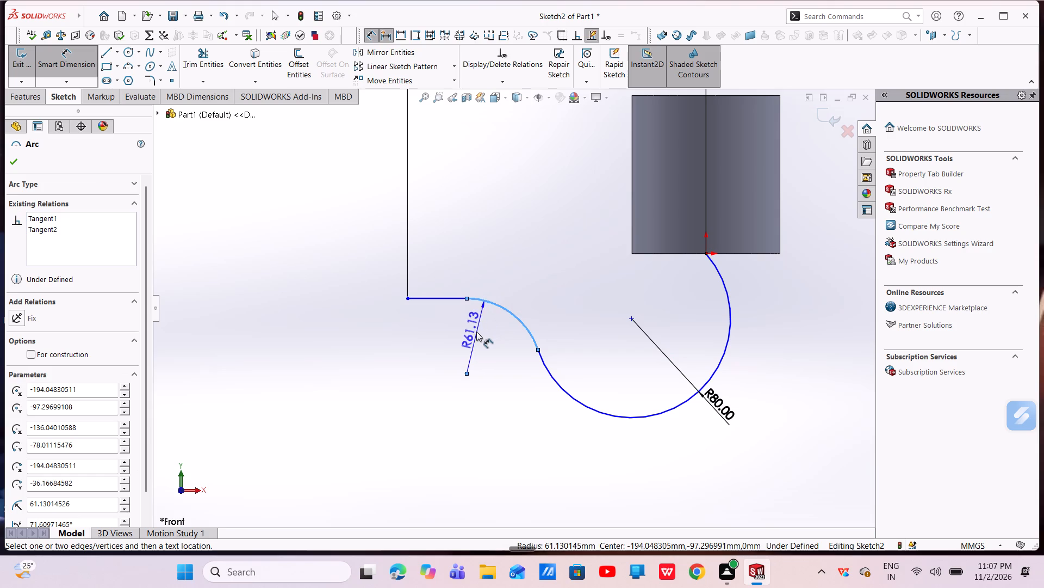
{"action": "left_click", "coordinate": [494, 335]}
{"action": "key", "text": "BackSpace"}
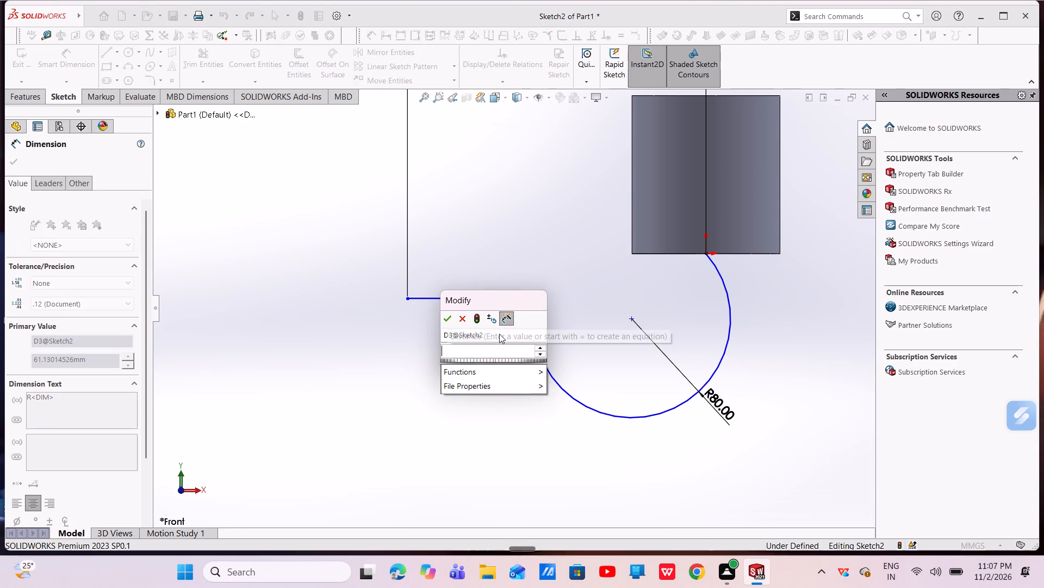
{"action": "type", "text": "11"}
{"action": "key", "text": "0"}
{"action": "key", "text": "Return"}
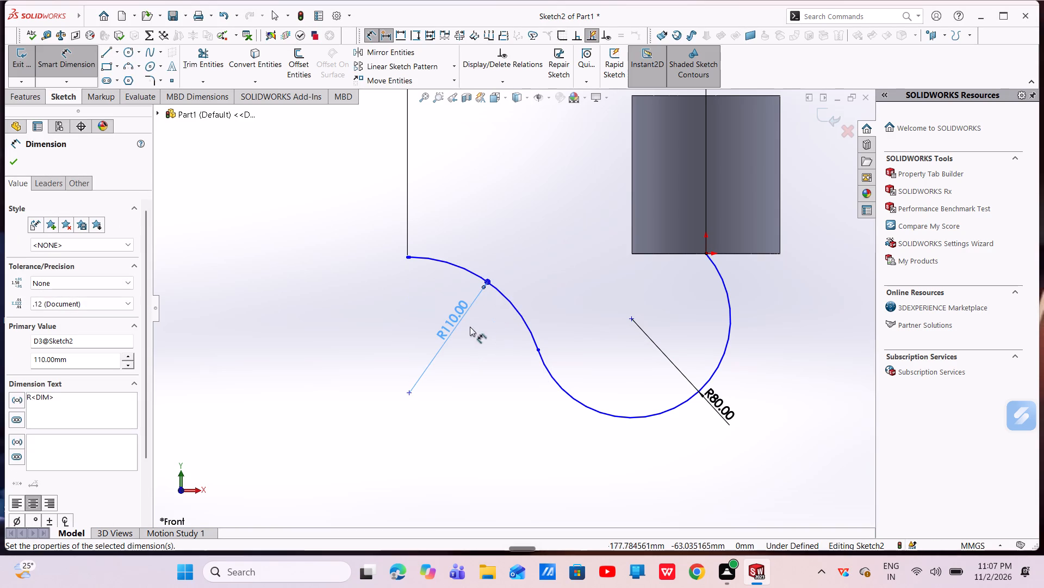
Set the upper arc's radius dimension to 80 mm.
{"action": "scroll", "coordinate": [414, 274], "scroll_direction": "down", "scroll_amount": 16}
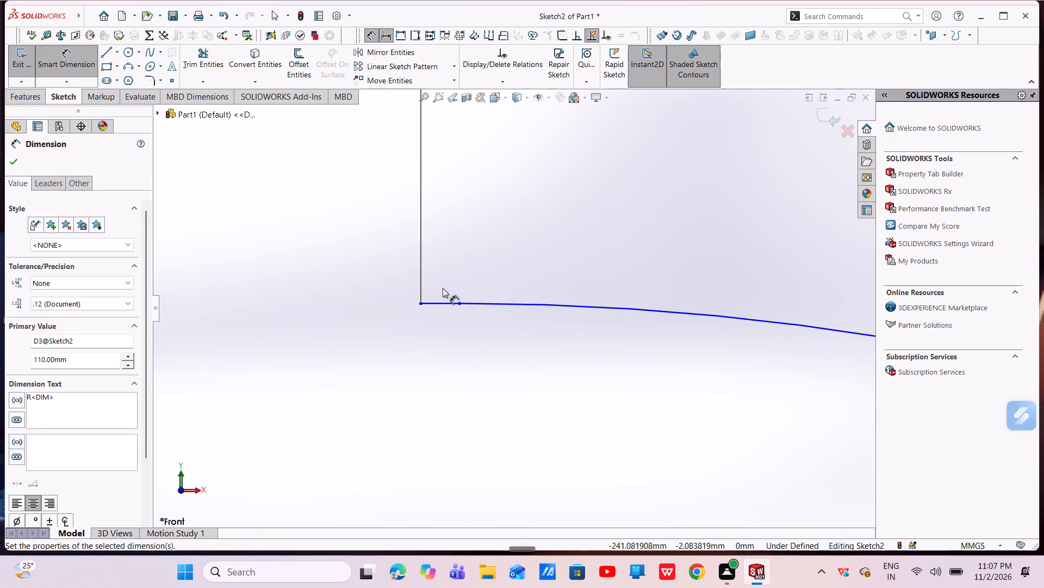
{"action": "scroll", "coordinate": [440, 299], "scroll_direction": "down", "scroll_amount": 5}
{"action": "scroll", "coordinate": [465, 341], "scroll_direction": "up", "scroll_amount": 4}
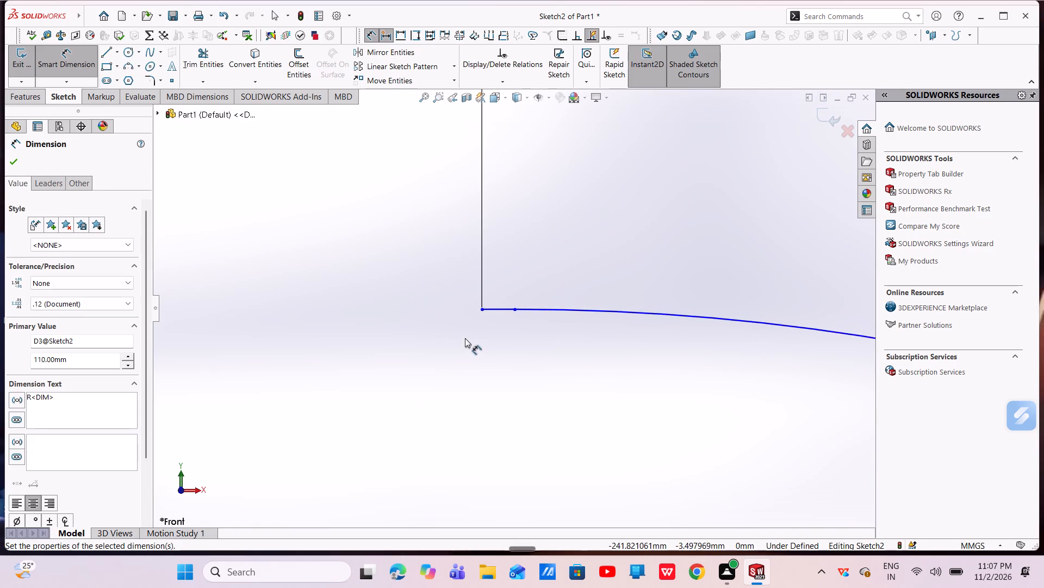
{"action": "scroll", "coordinate": [465, 338], "scroll_direction": "up", "scroll_amount": 14}
{"action": "scroll", "coordinate": [582, 419], "scroll_direction": "up", "scroll_amount": 4}
{"action": "scroll", "coordinate": [643, 432], "scroll_direction": "down", "scroll_amount": 2}
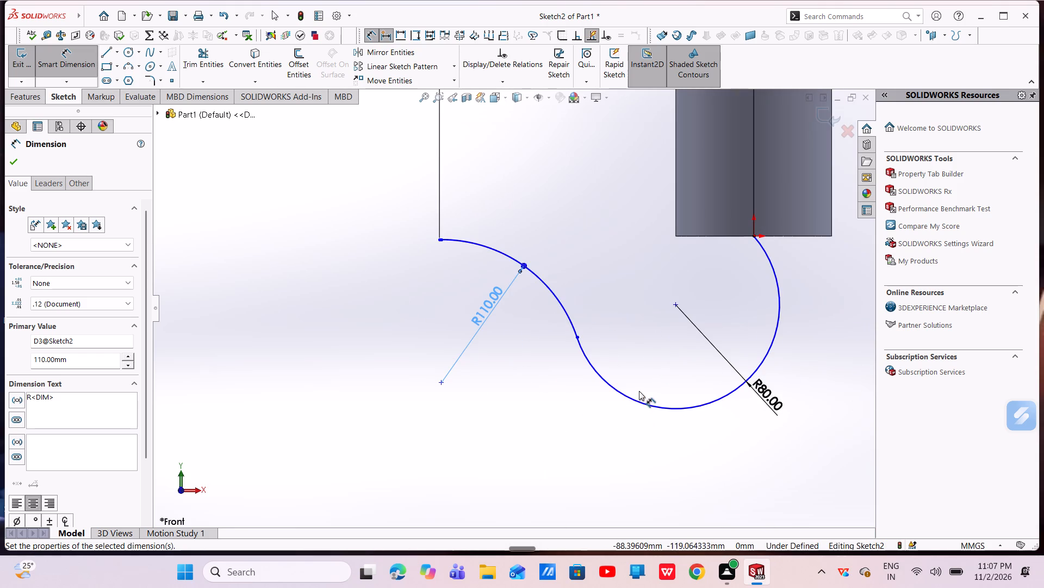
{"action": "double_click", "coordinate": [497, 309]}
{"action": "key", "text": "BackSpace"}
{"action": "type", "text": "80"}
{"action": "key", "text": "Return"}
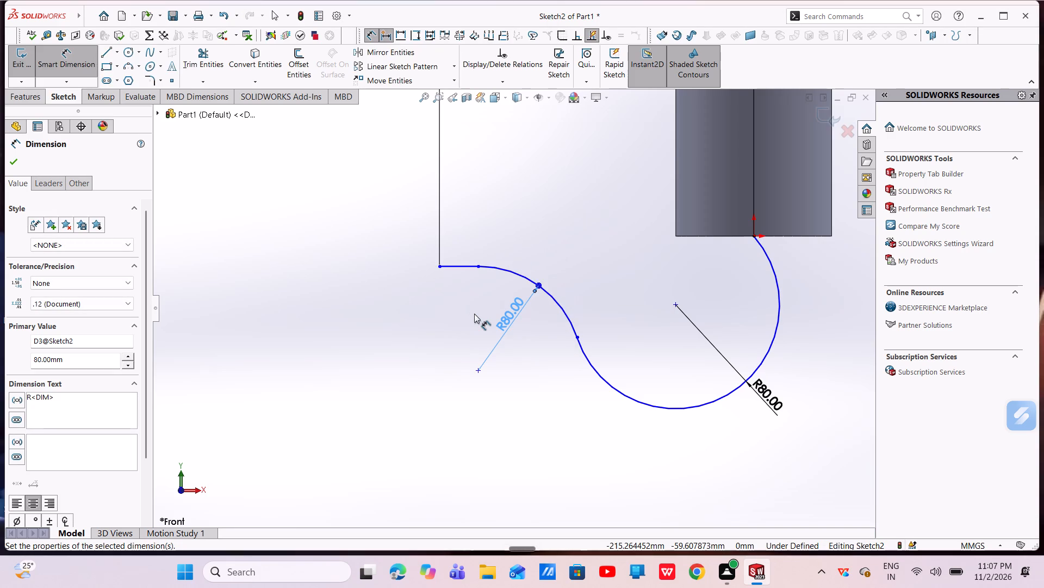
Set the lower arc's radius dimension to 60 mm.
{"action": "double_click", "coordinate": [760, 391]}
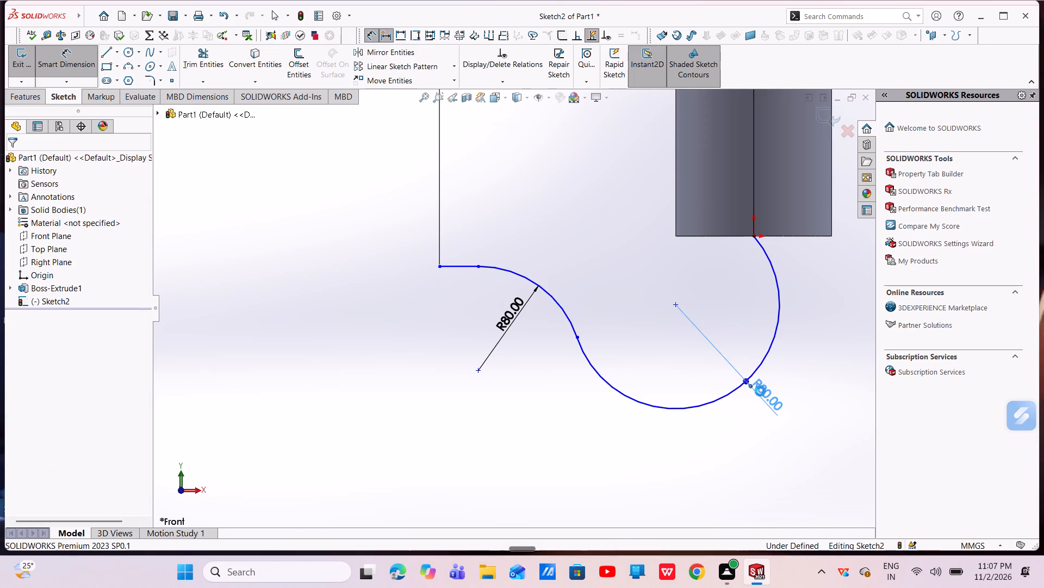
{"action": "key", "text": "BackSpace"}
{"action": "key", "text": "6"}
{"action": "key", "text": "0"}
{"action": "key", "text": "Return"}
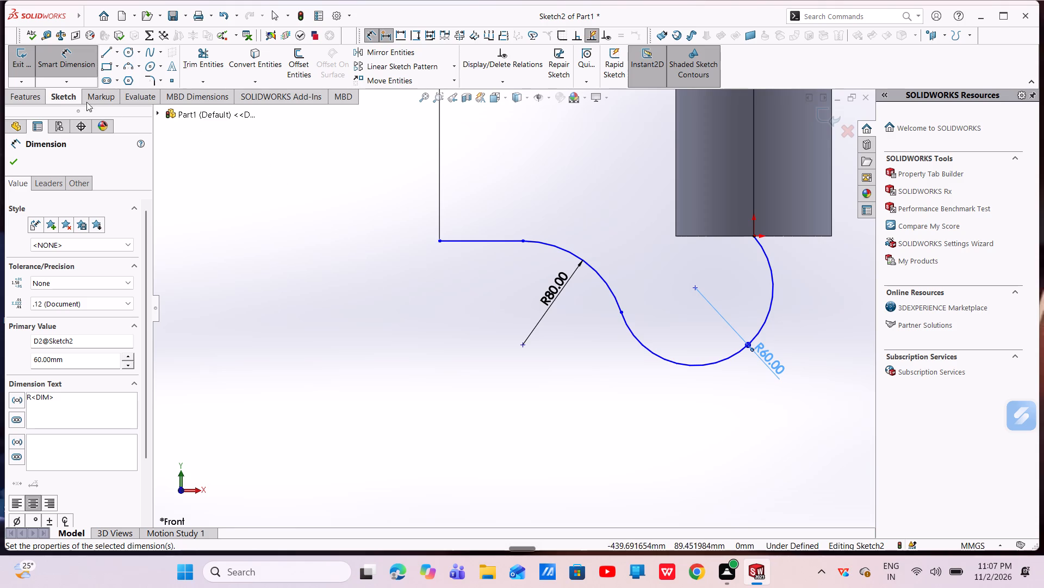
Dimension the horizontal distance from the origin to the joint between the line and upper arc as 190 mm.
{"action": "left_click", "coordinate": [524, 242]}
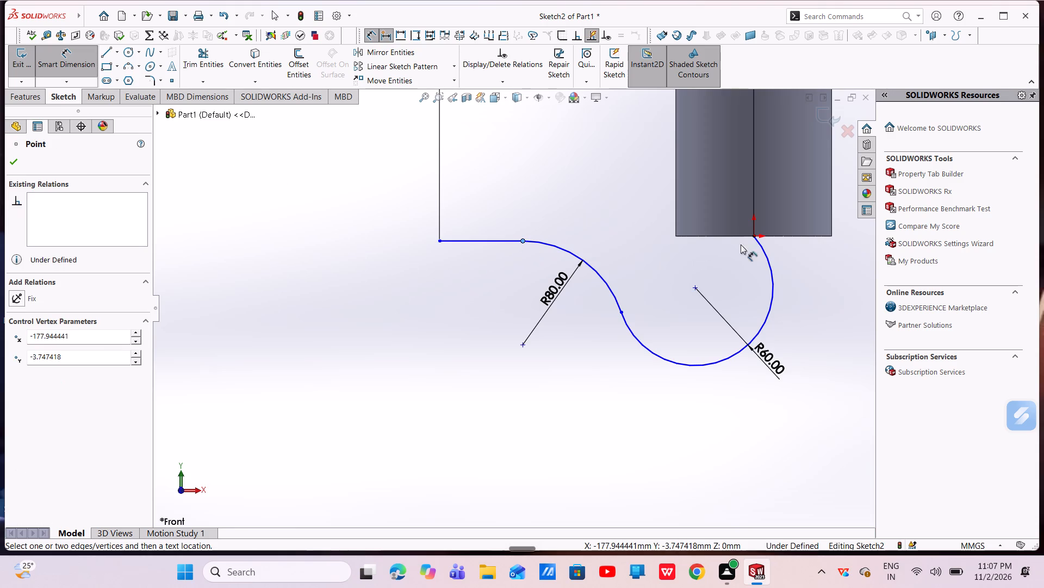
{"action": "left_click", "coordinate": [751, 235]}
{"action": "left_click", "coordinate": [688, 453]}
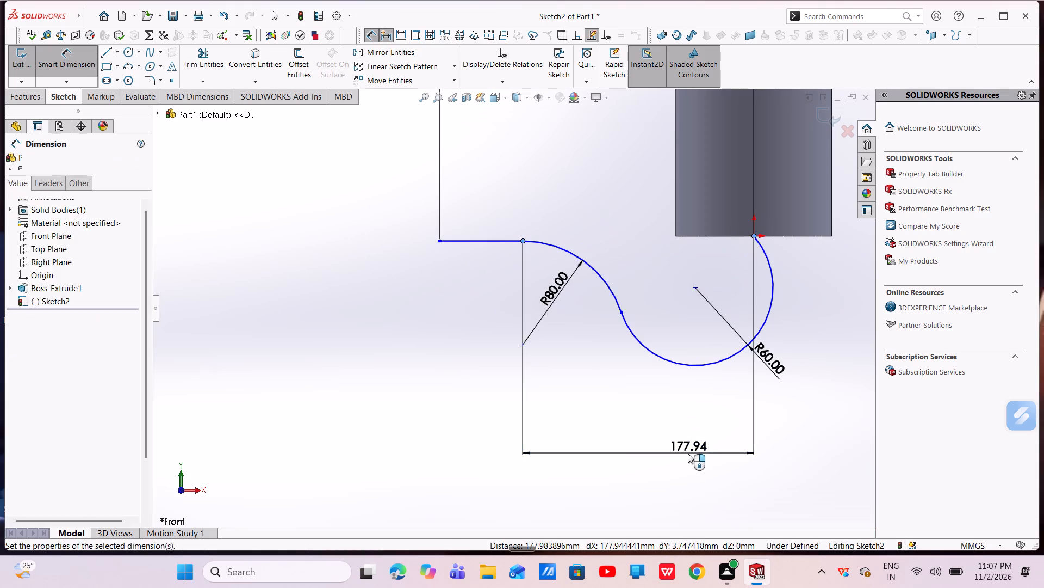
{"action": "key", "text": "BackSpace"}
{"action": "type", "text": "19"}
{"action": "key", "text": "0"}
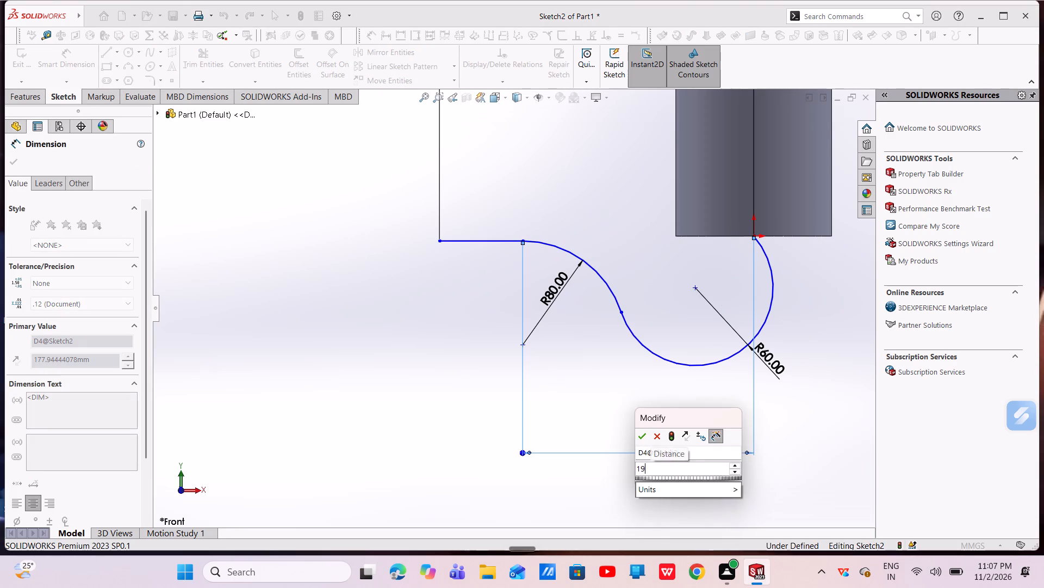
{"action": "key", "text": "Return"}
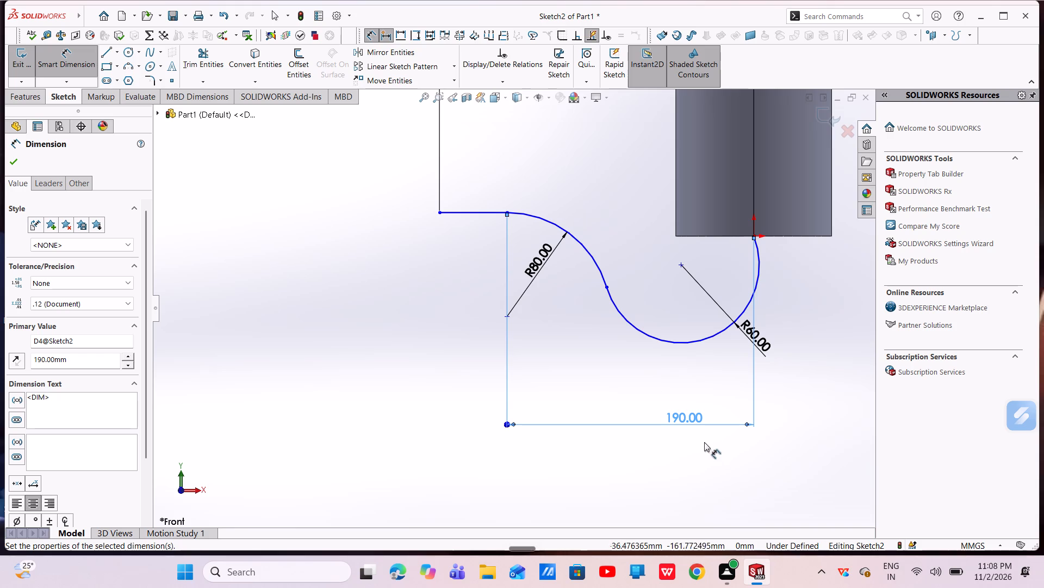
Dimension the vertical distance between the line's free end and the cylinder's top edge as 110 mm.
{"action": "scroll", "coordinate": [626, 287], "scroll_direction": "up", "scroll_amount": 3}
{"action": "scroll", "coordinate": [613, 235], "scroll_direction": "down", "scroll_amount": 3}
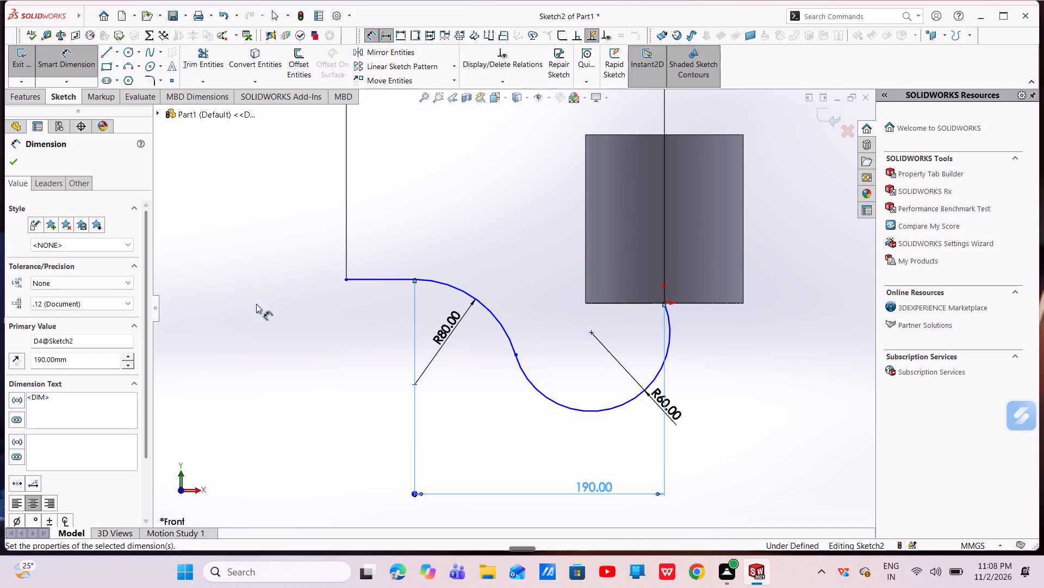
{"action": "left_click", "coordinate": [346, 282]}
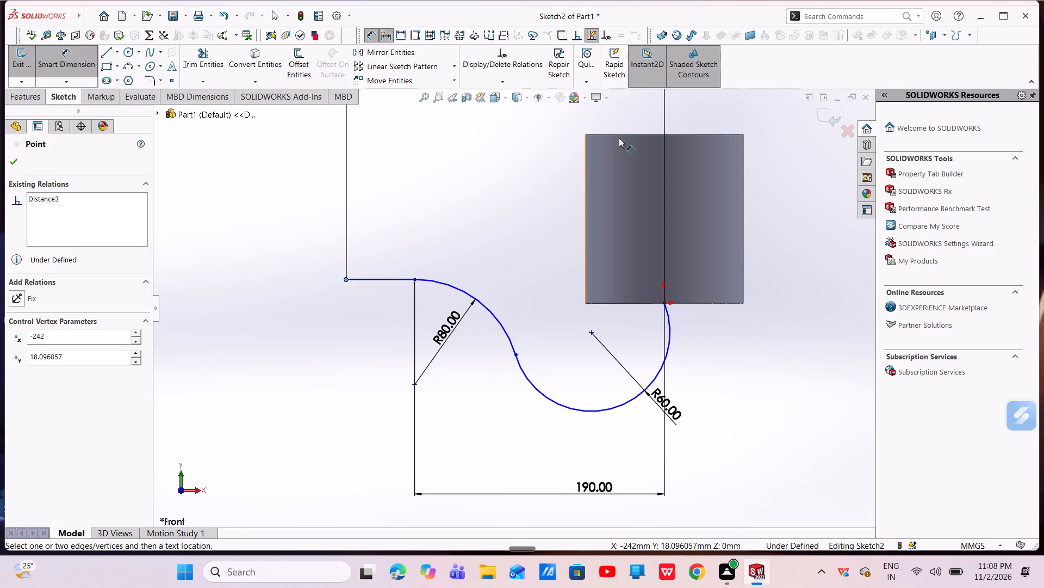
{"action": "left_click", "coordinate": [620, 135]}
{"action": "left_click", "coordinate": [279, 216]}
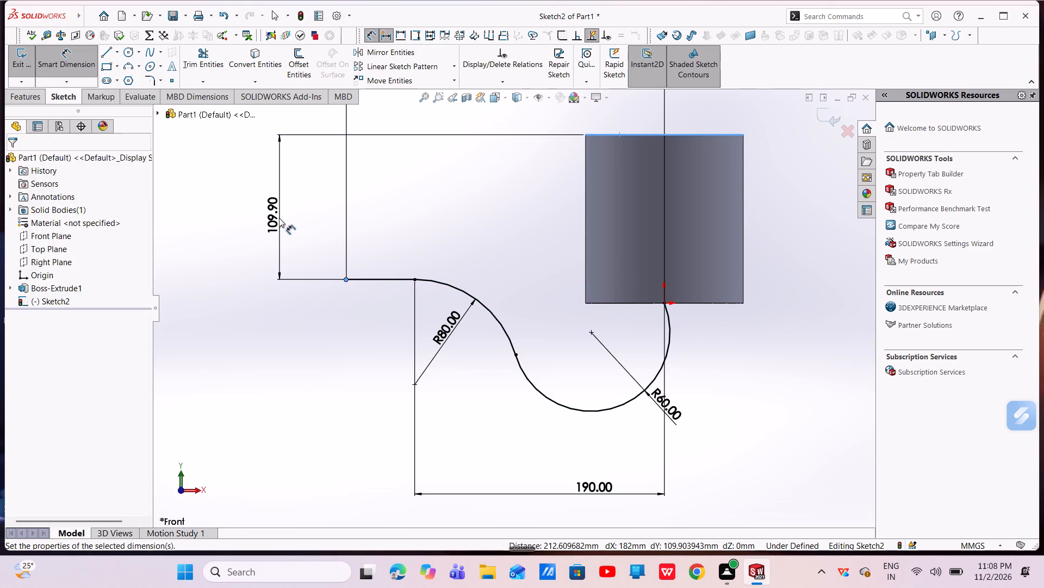
{"action": "key", "text": "BackSpace"}
{"action": "type", "text": "11"}
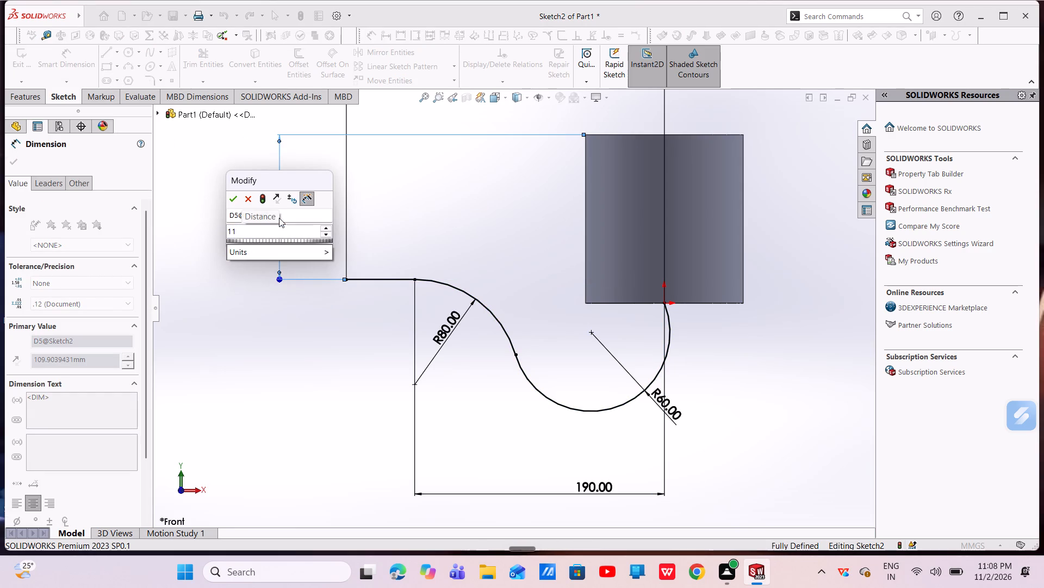
{"action": "key", "text": "0"}
{"action": "key", "text": "Return"}
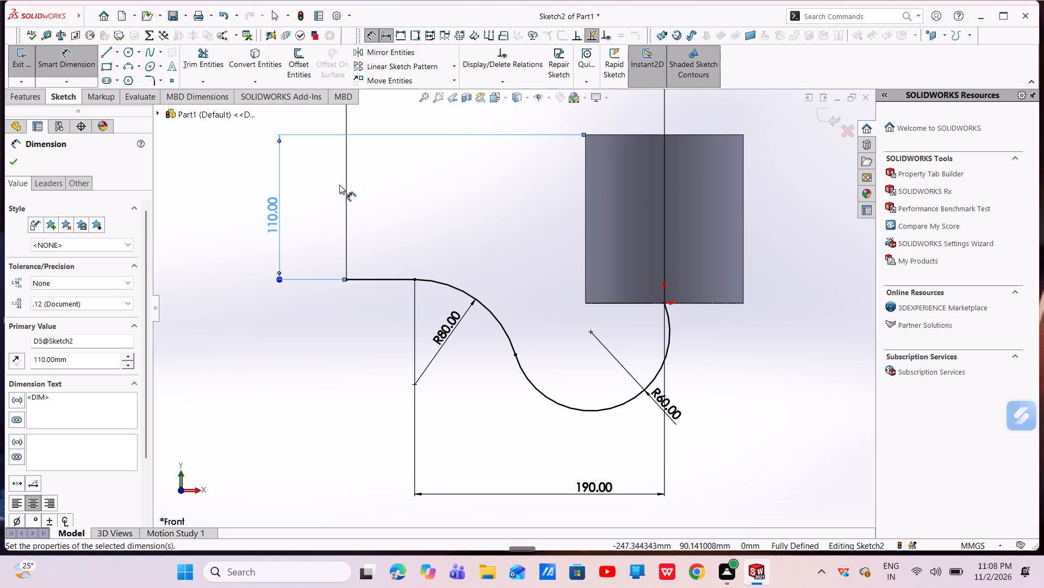
{"action": "left_click", "coordinate": [17, 160]}
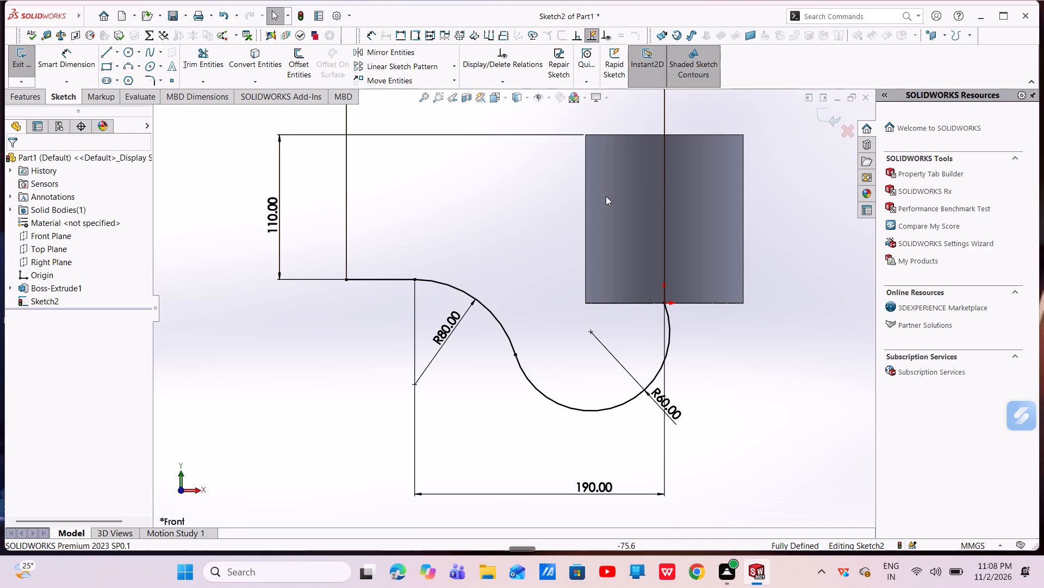
Exit the fully dimensioned path sketch, keeping its changes.
{"action": "left_click", "coordinate": [826, 117]}
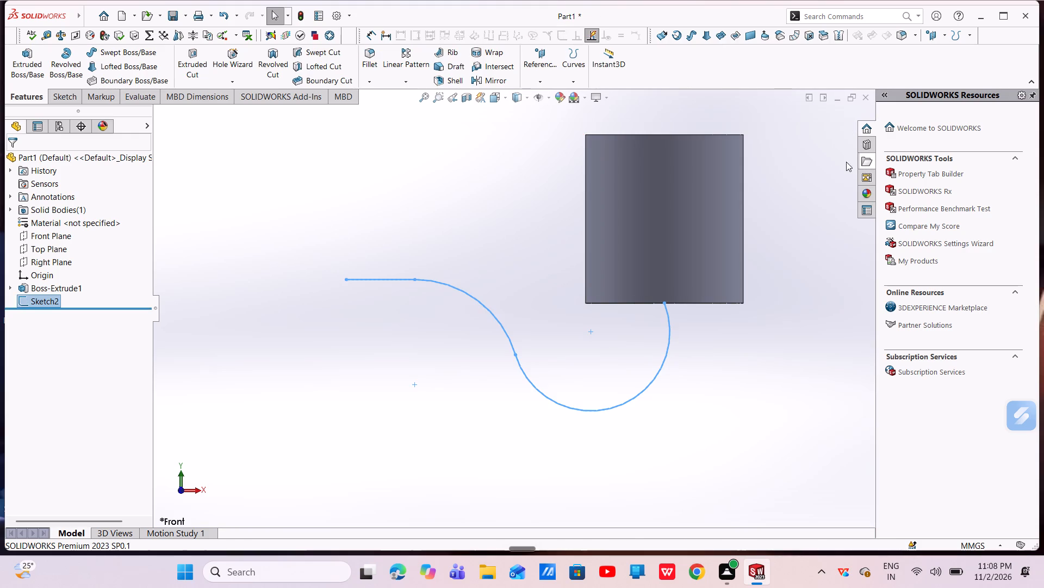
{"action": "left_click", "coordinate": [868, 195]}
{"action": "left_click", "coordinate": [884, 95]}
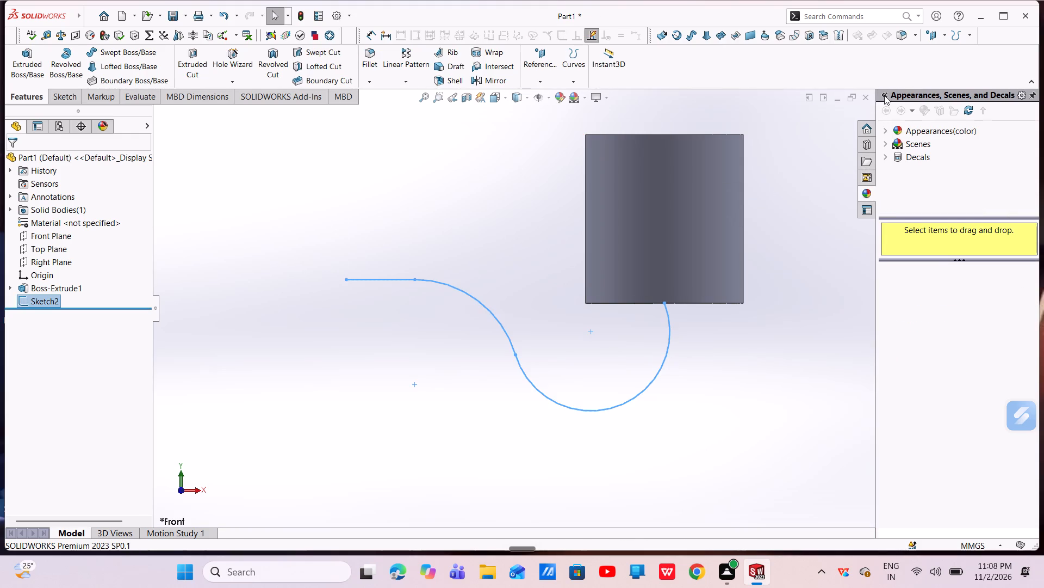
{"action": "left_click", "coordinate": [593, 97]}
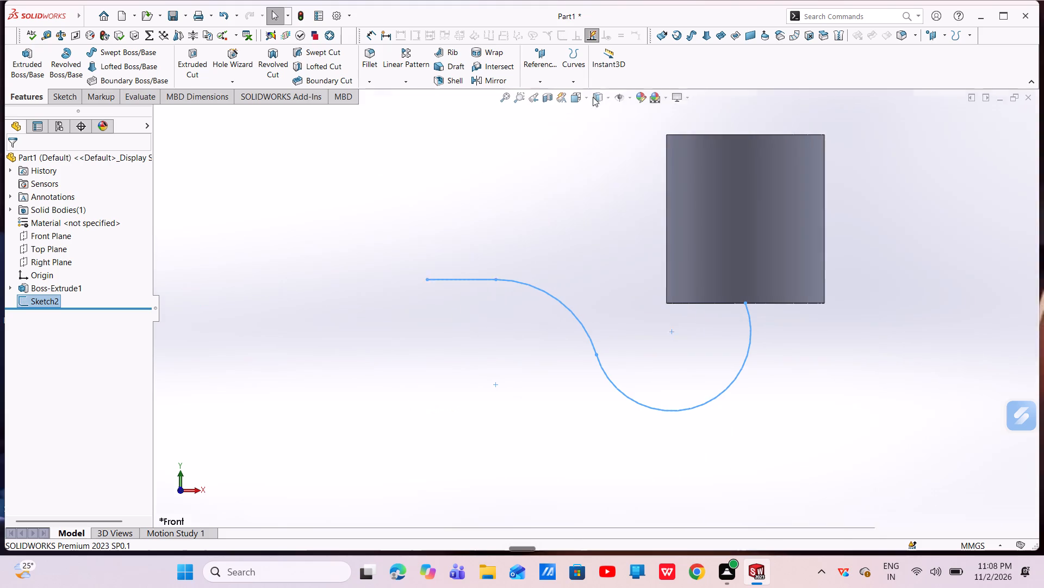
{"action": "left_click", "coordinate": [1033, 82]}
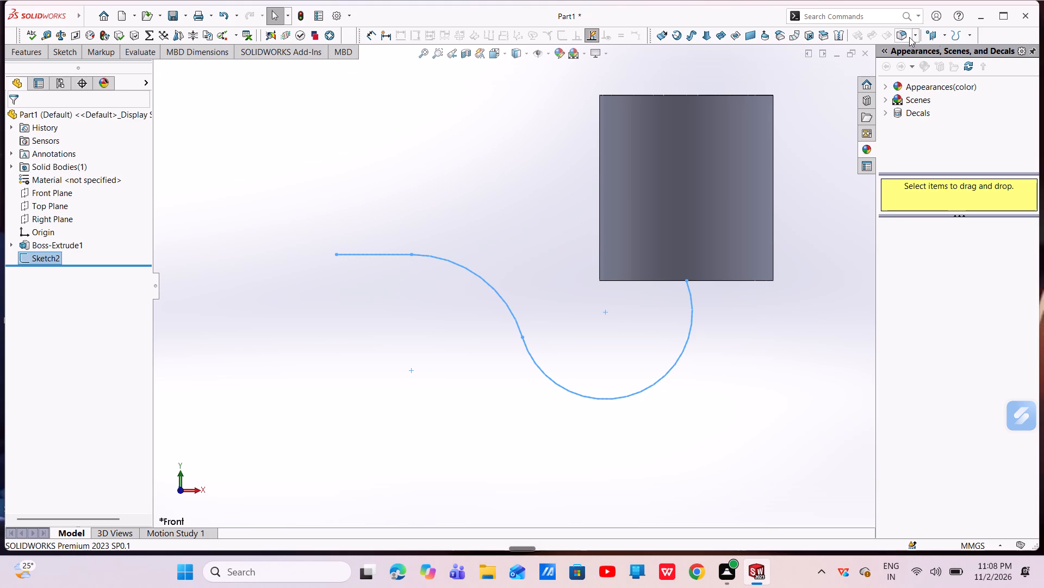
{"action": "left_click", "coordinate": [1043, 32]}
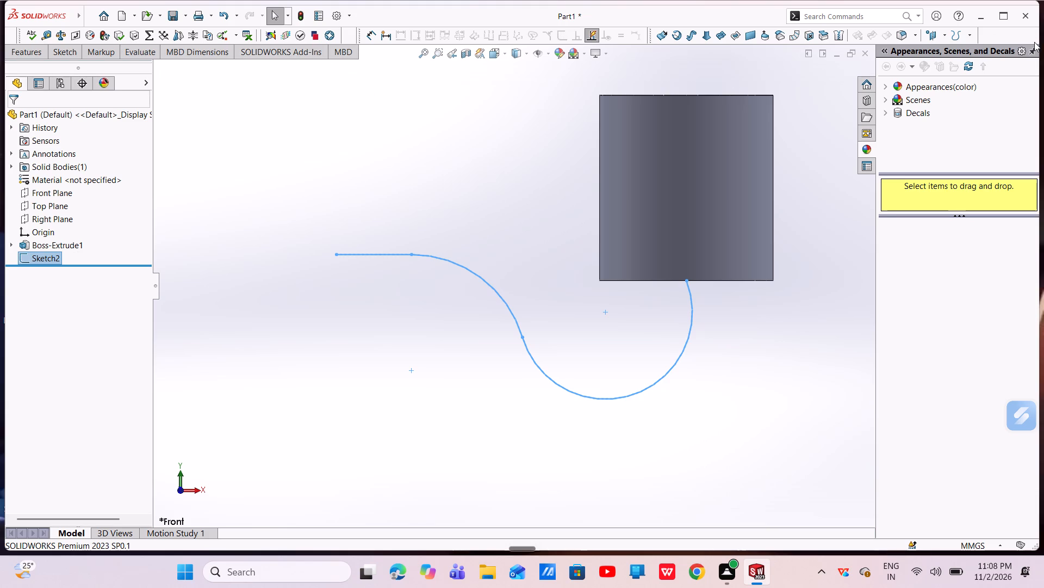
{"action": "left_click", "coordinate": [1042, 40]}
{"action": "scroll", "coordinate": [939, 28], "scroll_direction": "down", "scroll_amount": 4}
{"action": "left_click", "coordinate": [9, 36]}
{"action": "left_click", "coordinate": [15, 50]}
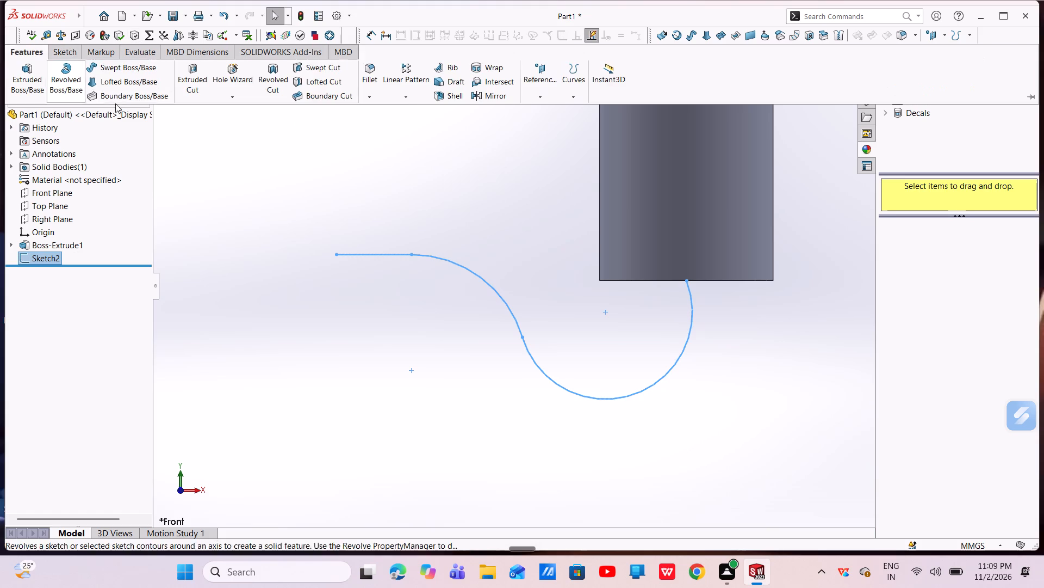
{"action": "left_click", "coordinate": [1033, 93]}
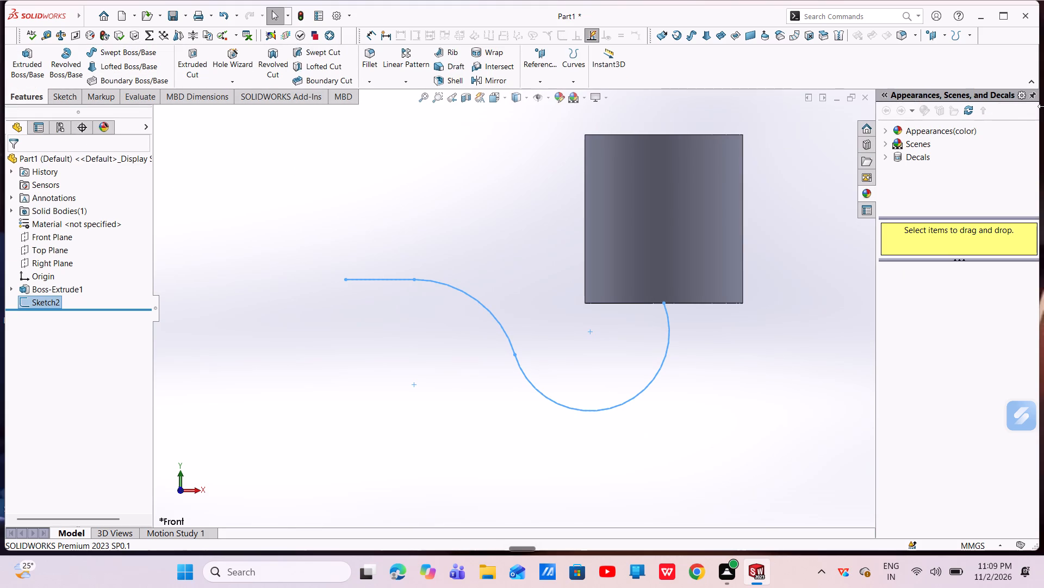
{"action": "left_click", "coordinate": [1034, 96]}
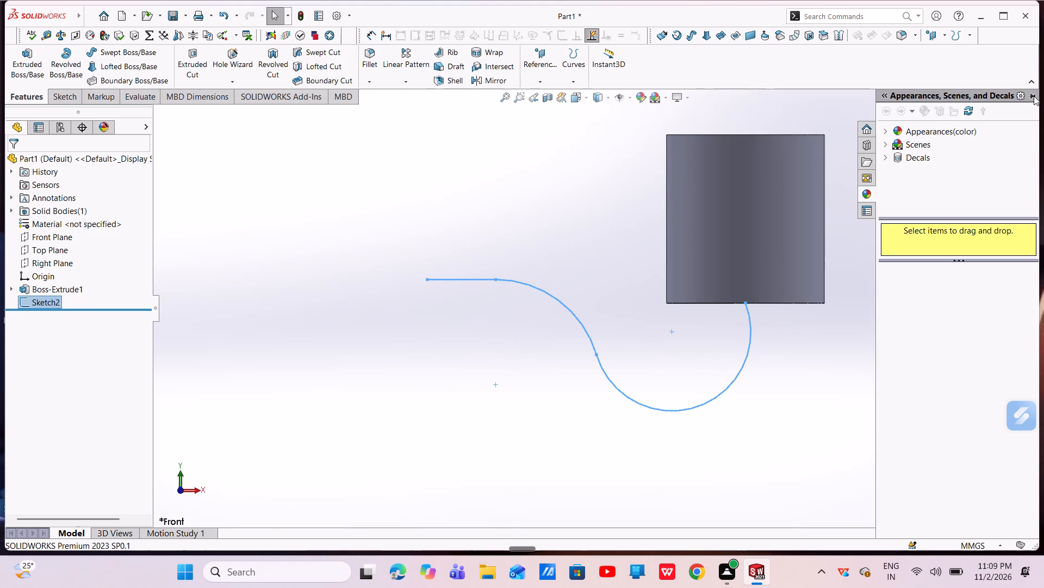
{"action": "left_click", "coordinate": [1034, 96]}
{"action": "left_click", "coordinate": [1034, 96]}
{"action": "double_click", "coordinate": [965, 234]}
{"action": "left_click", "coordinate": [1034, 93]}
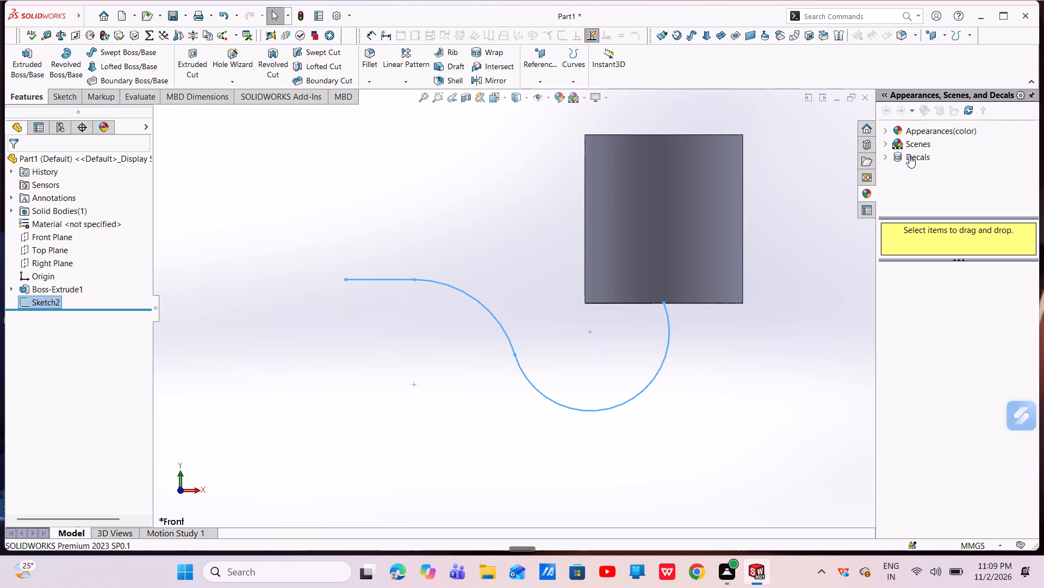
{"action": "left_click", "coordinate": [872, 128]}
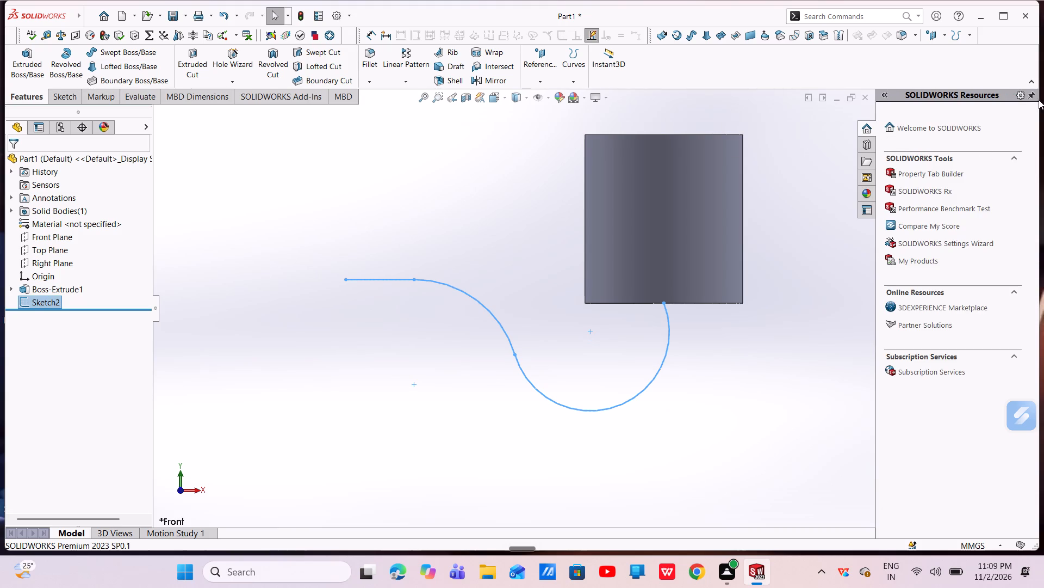
Shrink the task pane to its narrow strip and maximize the program window to enlarge the modelling area.
{"action": "left_click", "coordinate": [1035, 95]}
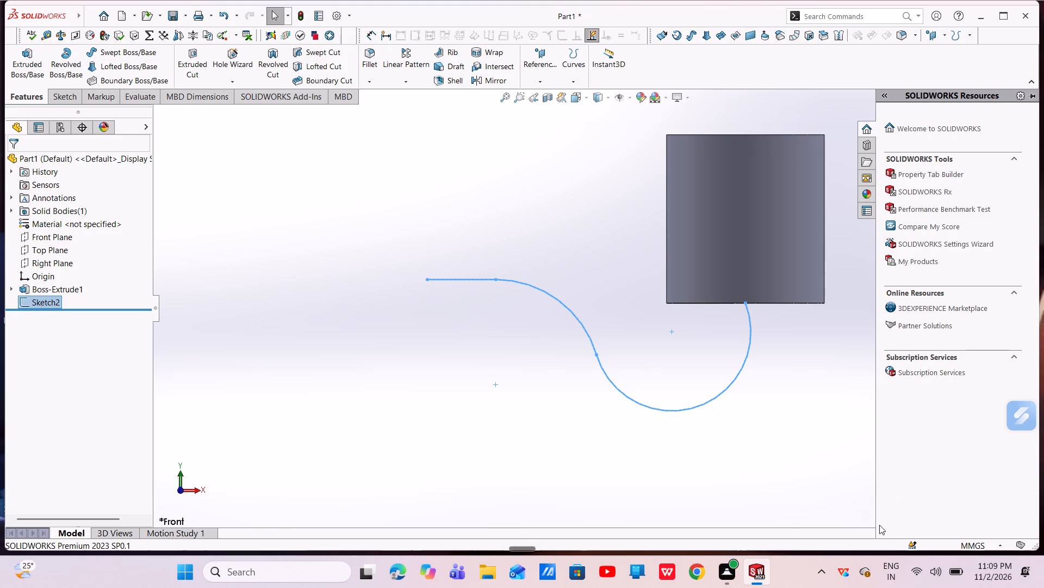
{"action": "left_click_drag", "start_coordinate": [878, 513], "coordinate": [1039, 538]}
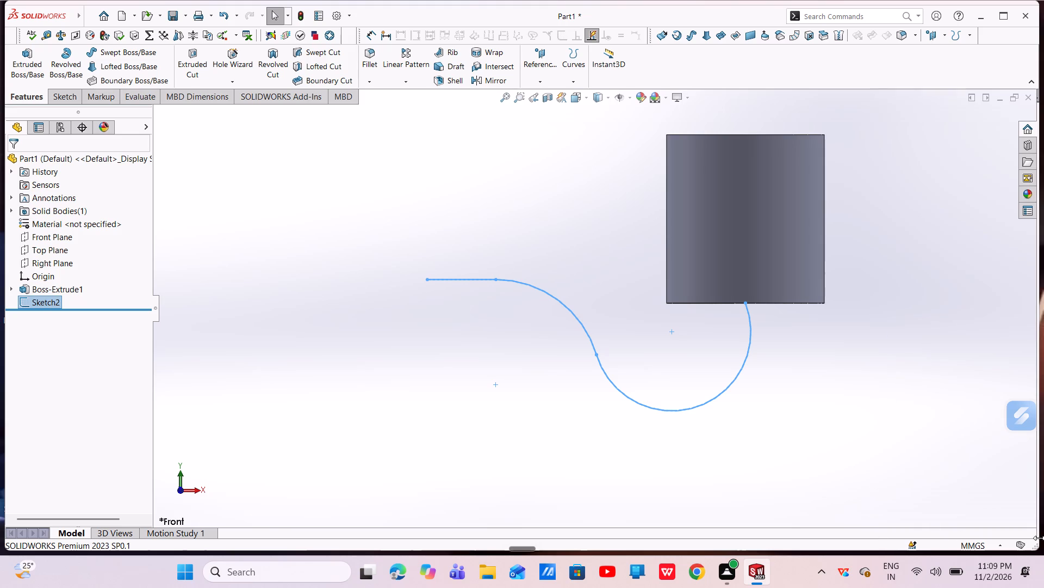
{"action": "left_click_drag", "start_coordinate": [1039, 538], "coordinate": [1039, 538]}
{"action": "scroll", "coordinate": [539, 232], "scroll_direction": "up", "scroll_amount": 4}
{"action": "scroll", "coordinate": [586, 295], "scroll_direction": "down", "scroll_amount": 2}
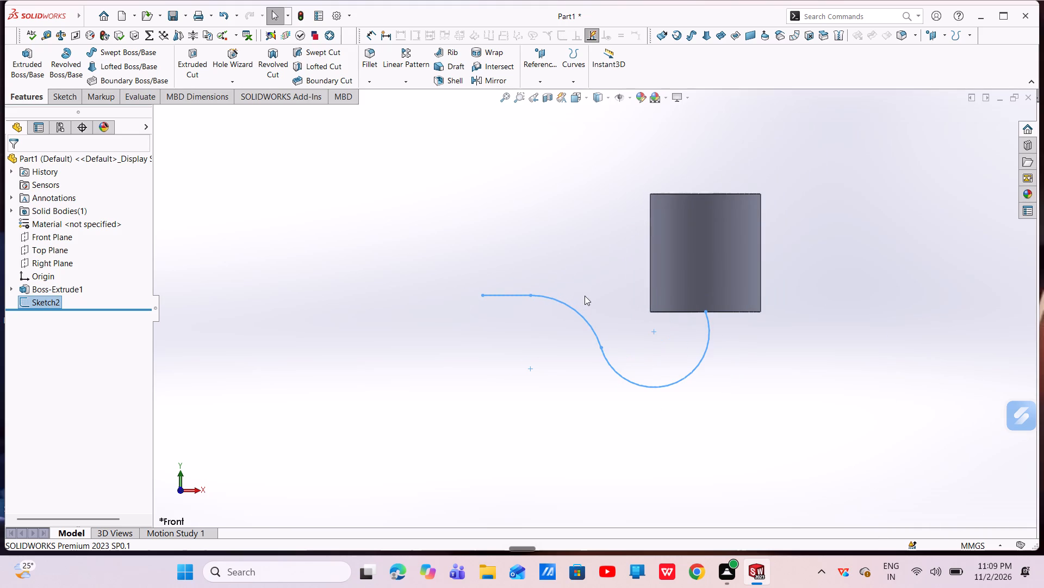
{"action": "left_click", "coordinate": [1000, 17]}
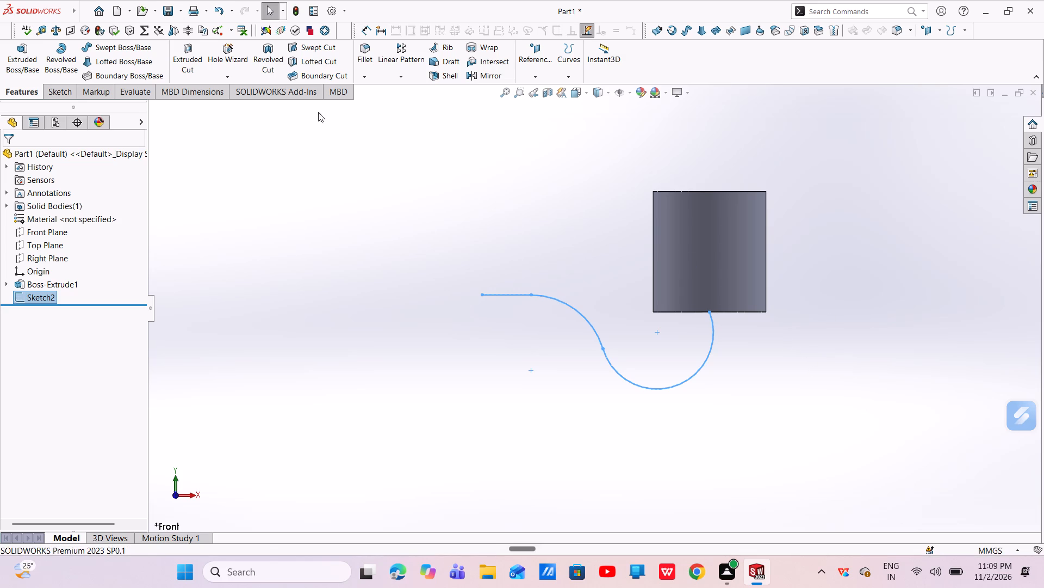
Set up a swept boss along the arc-and-line path sketch using a circular profile of 104 mm diameter.
{"action": "left_click", "coordinate": [142, 50]}
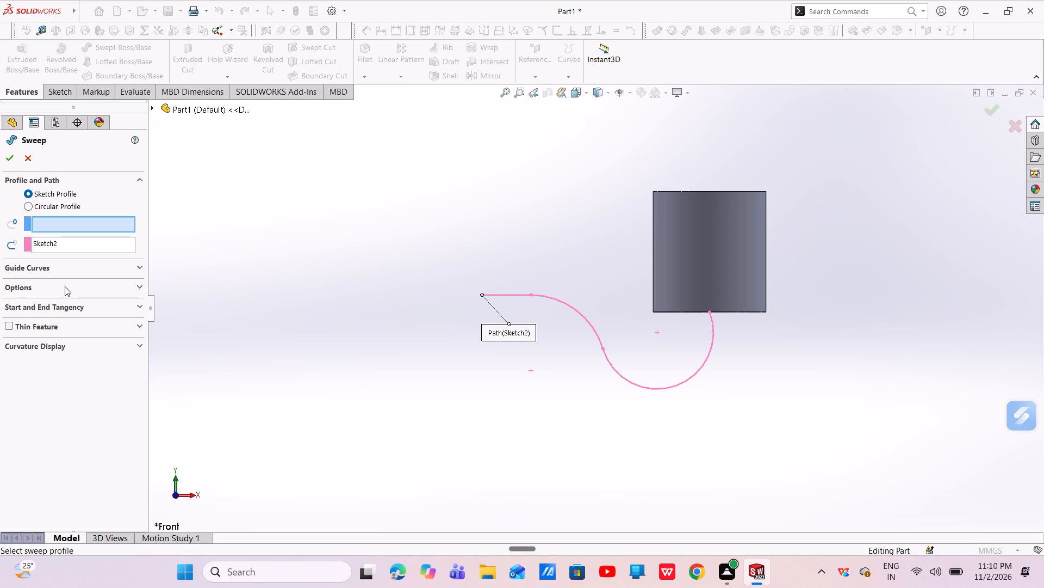
{"action": "left_click", "coordinate": [63, 209]}
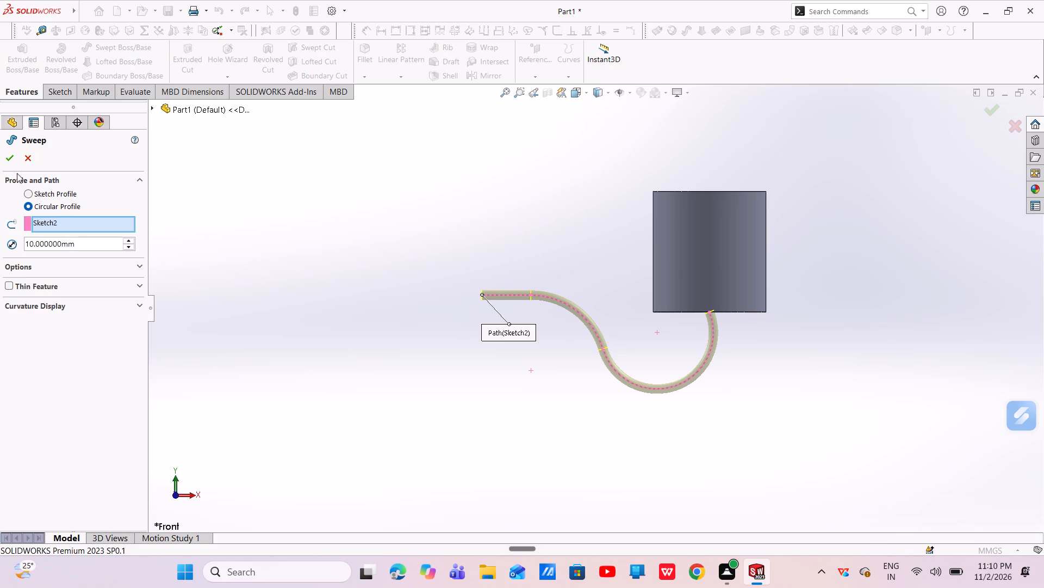
{"action": "left_click_drag", "start_coordinate": [87, 248], "coordinate": [0, 217]}
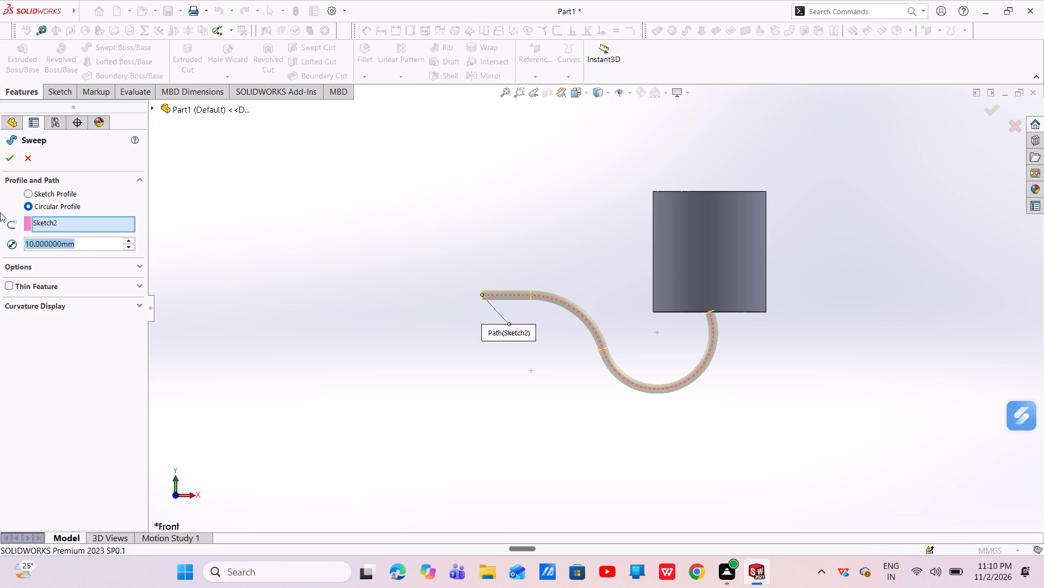
{"action": "left_click", "coordinate": [129, 240]}
{"action": "triple_click", "coordinate": [131, 240]}
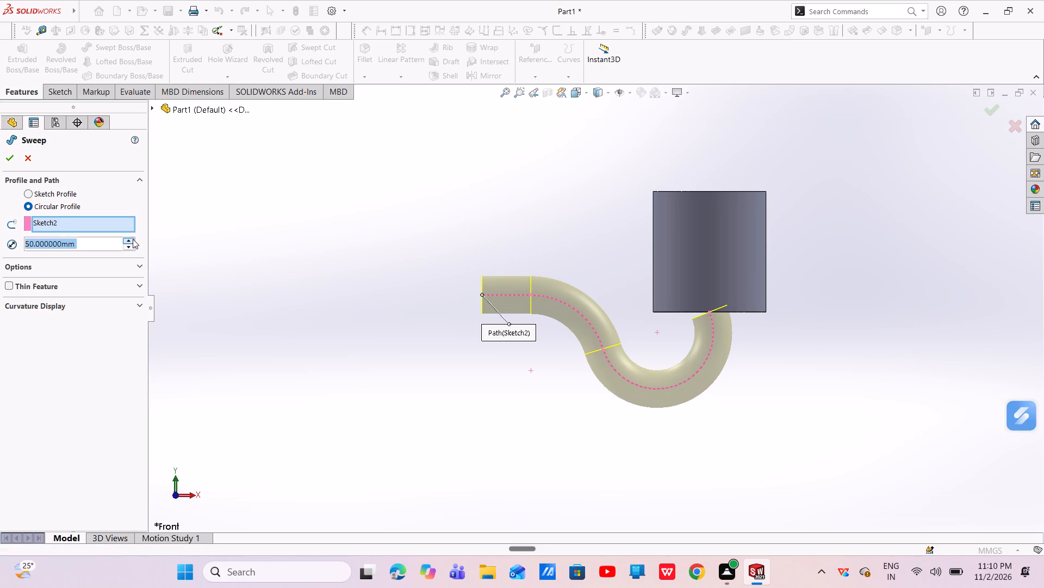
{"action": "triple_click", "coordinate": [133, 239]}
{"action": "triple_click", "coordinate": [133, 239]}
{"action": "double_click", "coordinate": [134, 239]}
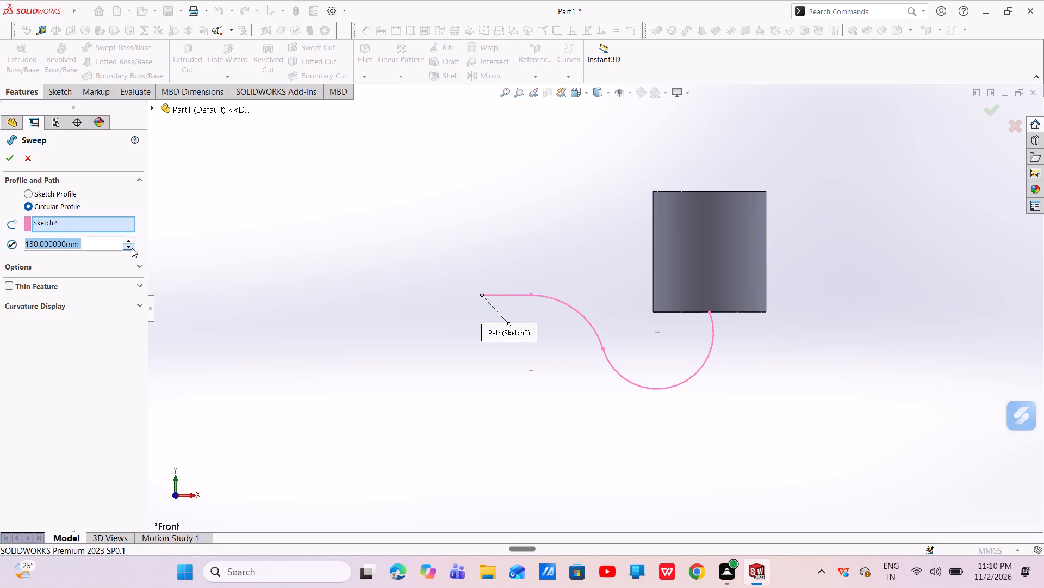
{"action": "double_click", "coordinate": [132, 248]}
{"action": "left_click", "coordinate": [132, 248]}
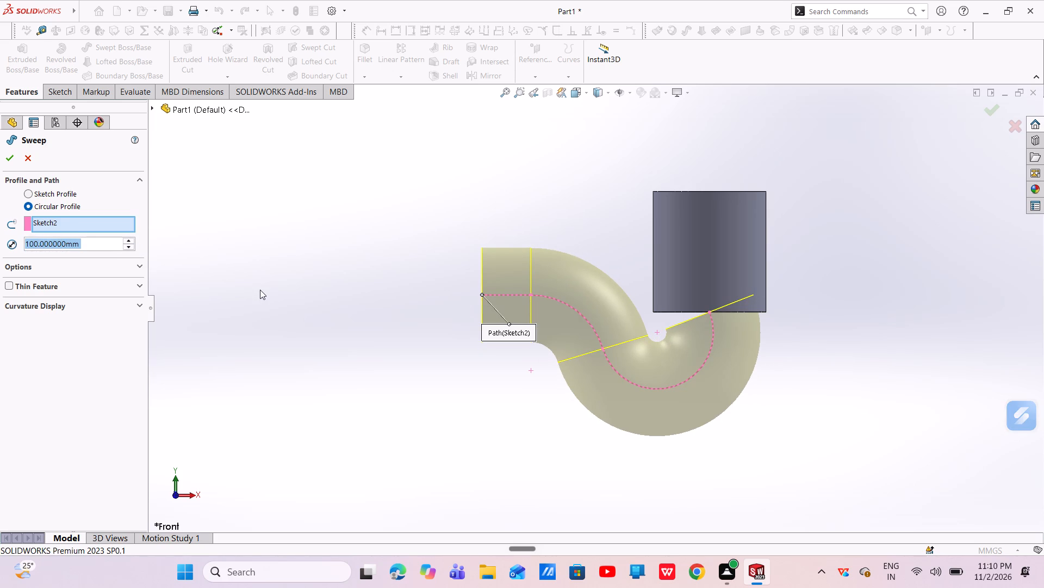
{"action": "key", "text": "BackSpace"}
{"action": "type", "text": "104"}
{"action": "key", "text": "Return"}
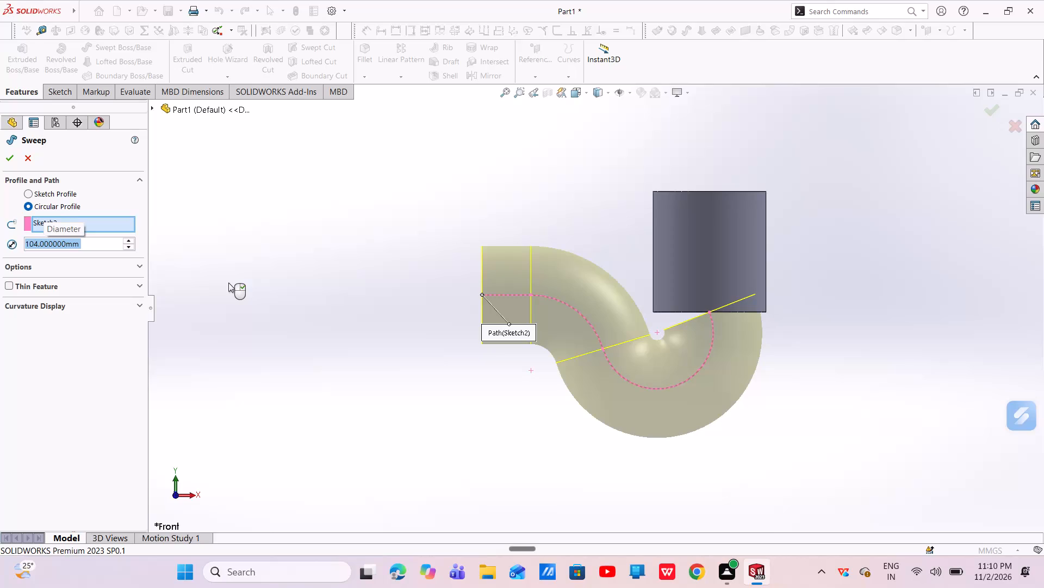
Enable Merge tangent faces and Align with end faces for the sweep.
{"action": "left_click", "coordinate": [28, 270]}
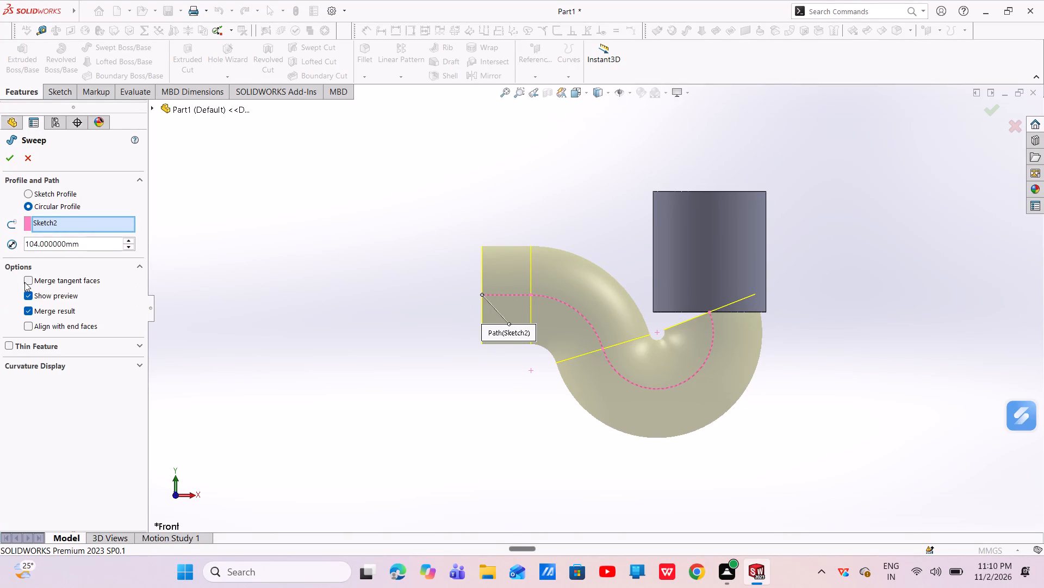
{"action": "left_click", "coordinate": [26, 281]}
{"action": "left_click", "coordinate": [27, 324]}
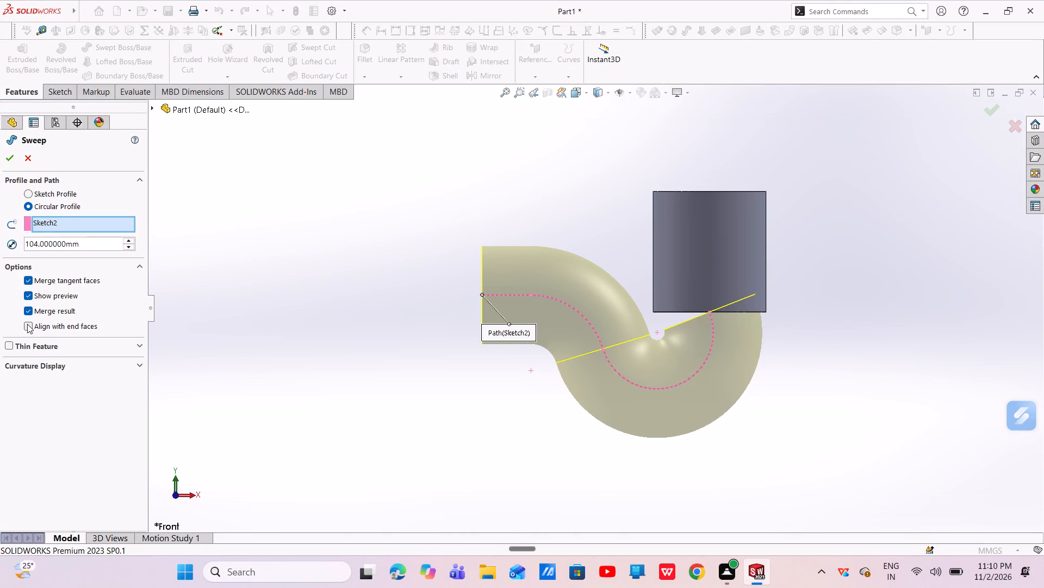
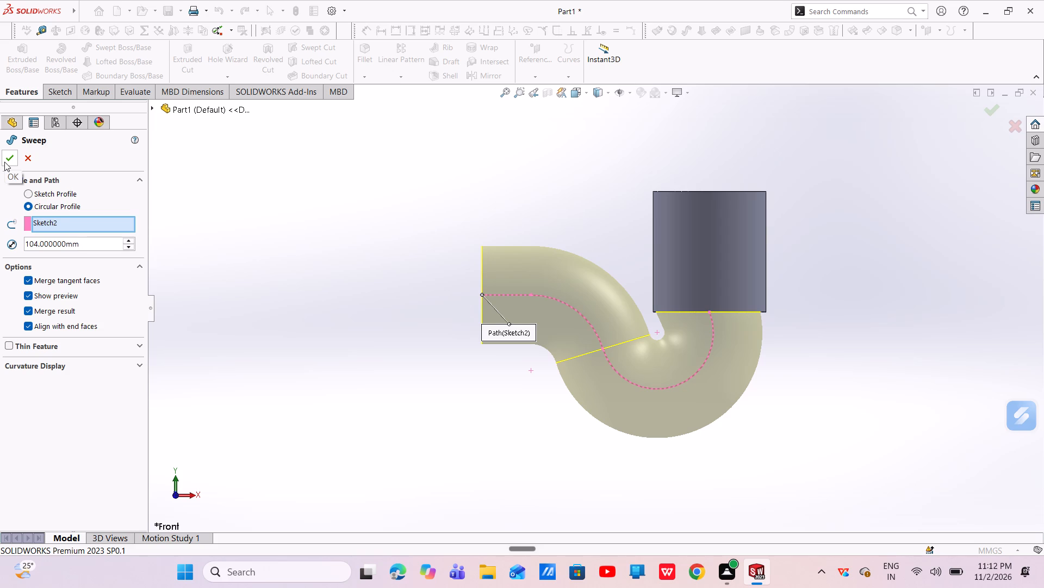
Complete the swept boss along the arc-and-line path with its current settings.
{"action": "left_click", "coordinate": [4, 162]}
Examine the swept pipe and its junction with the extruded cylinder from several angles.
{"action": "scroll", "coordinate": [769, 335], "scroll_direction": "down", "scroll_amount": 5}
{"action": "middle_click_drag", "start_coordinate": [739, 327], "coordinate": [681, 228]}
{"action": "scroll", "coordinate": [718, 308], "scroll_direction": "up", "scroll_amount": 1}
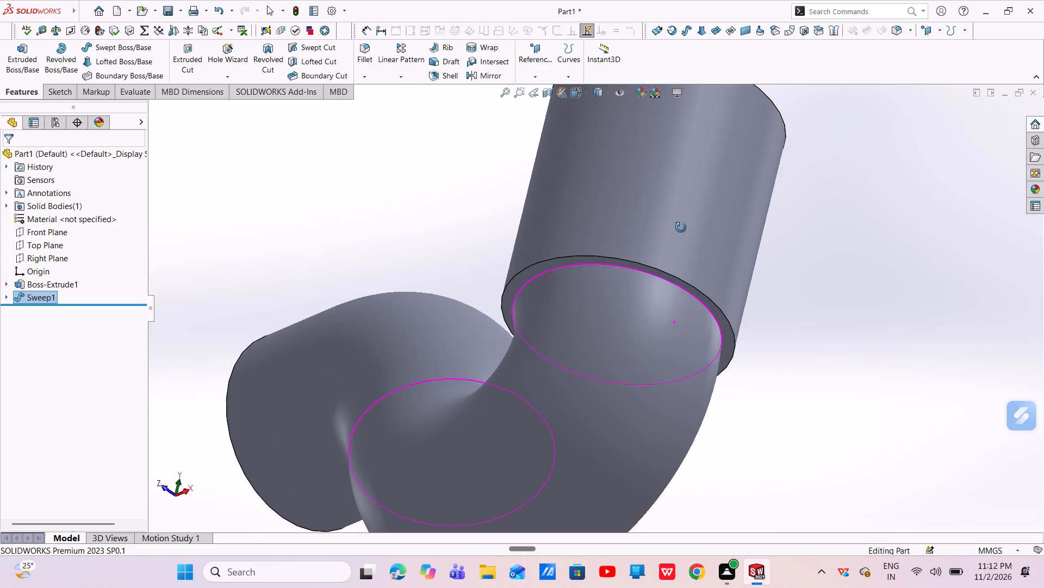
{"action": "middle_click_drag", "start_coordinate": [681, 228], "coordinate": [709, 244]}
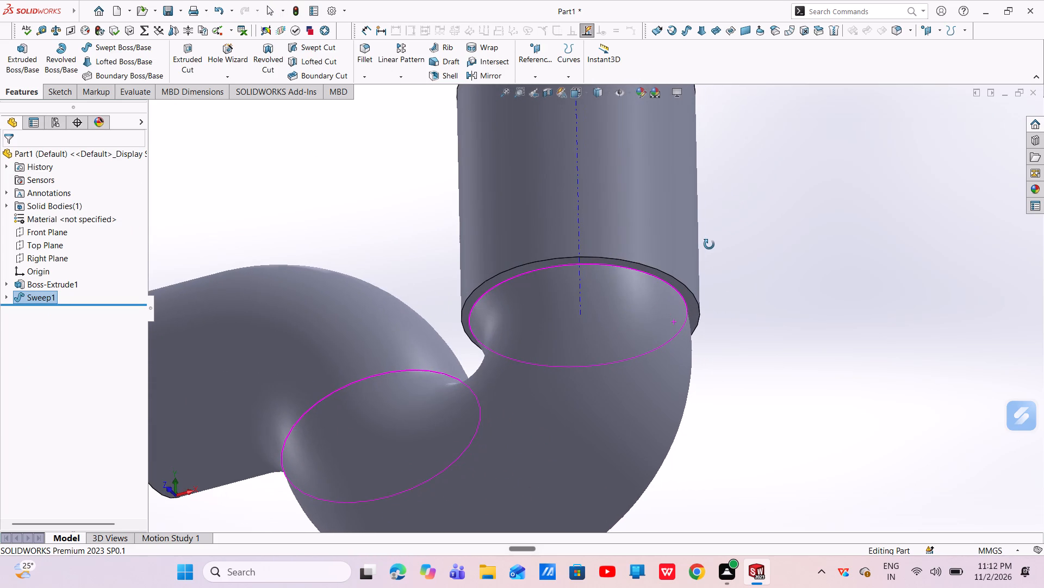
{"action": "middle_click_drag", "start_coordinate": [709, 244], "coordinate": [718, 251]}
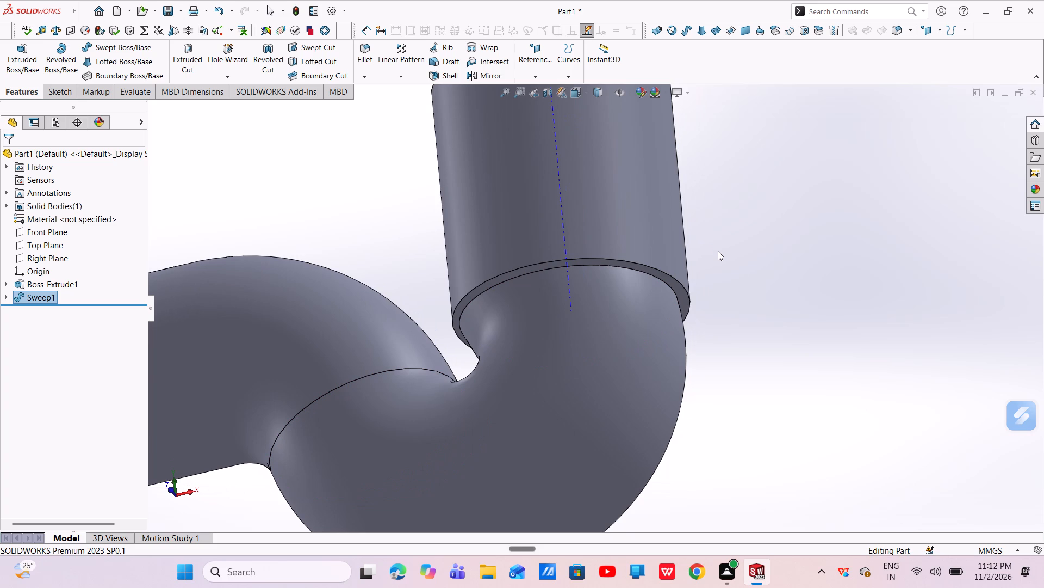
{"action": "scroll", "coordinate": [655, 286], "scroll_direction": "up", "scroll_amount": 1}
{"action": "scroll", "coordinate": [655, 286], "scroll_direction": "down", "scroll_amount": 1}
{"action": "scroll", "coordinate": [655, 286], "scroll_direction": "up", "scroll_amount": 2}
{"action": "middle_click_drag", "start_coordinate": [622, 275], "coordinate": [629, 284]}
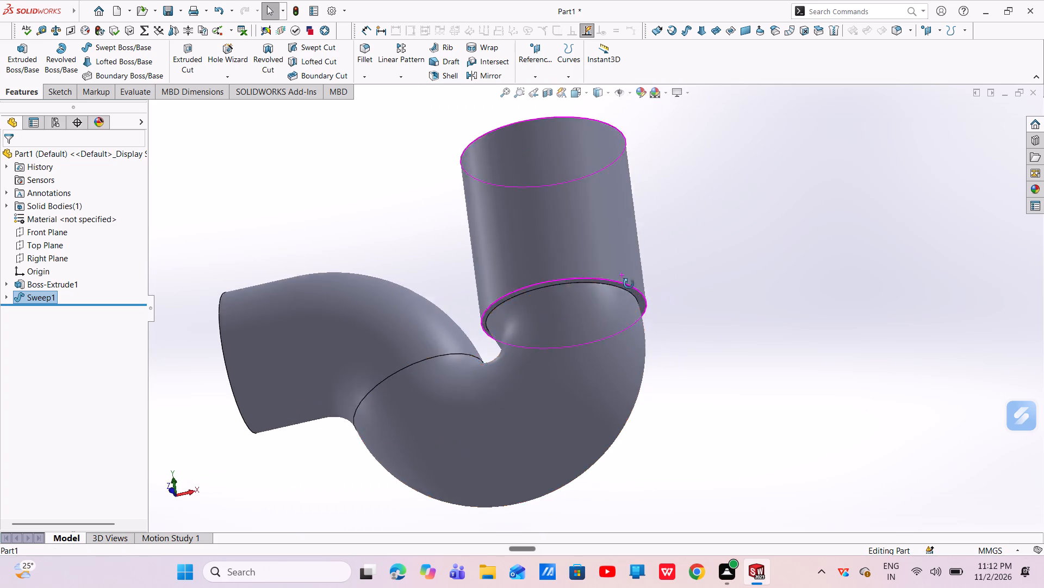
{"action": "middle_click_drag", "start_coordinate": [629, 284], "coordinate": [639, 359]}
{"action": "scroll", "coordinate": [570, 304], "scroll_direction": "up", "scroll_amount": 3}
{"action": "middle_click_drag", "start_coordinate": [573, 295], "coordinate": [577, 325]}
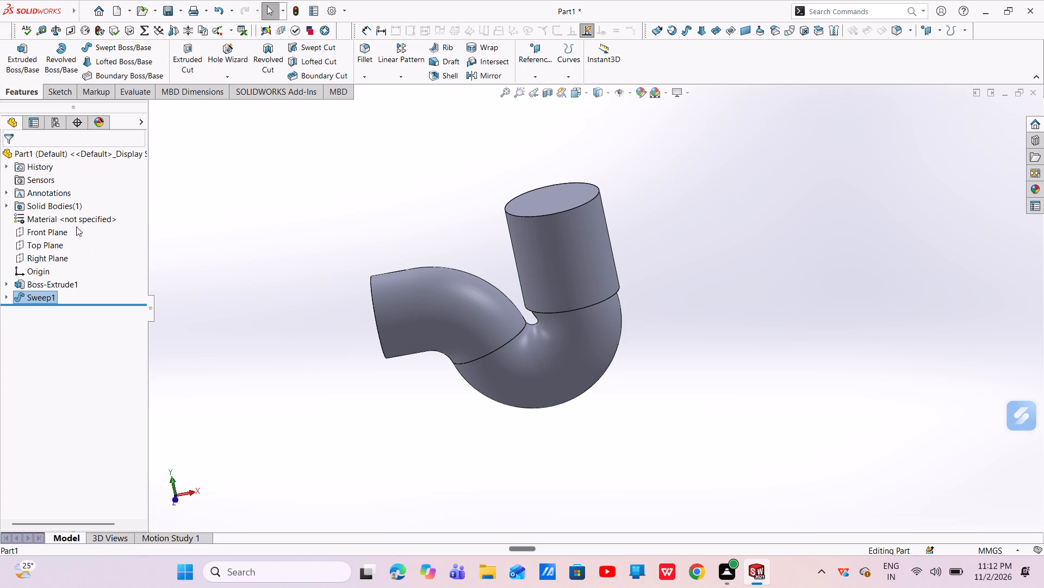
Start a sketch on the Front Plane and draw a 128 mm vertical construction line from the cylinder's top-edge midpoint to the origin.
{"action": "left_click", "coordinate": [49, 234]}
{"action": "left_click", "coordinate": [58, 219]}
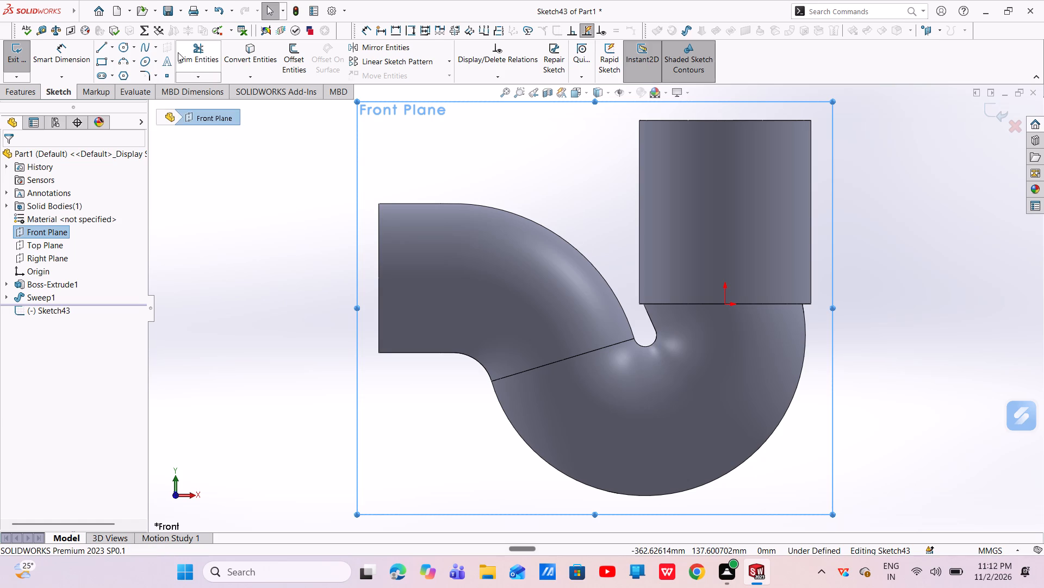
{"action": "left_click", "coordinate": [114, 47]}
{"action": "left_click", "coordinate": [123, 71]}
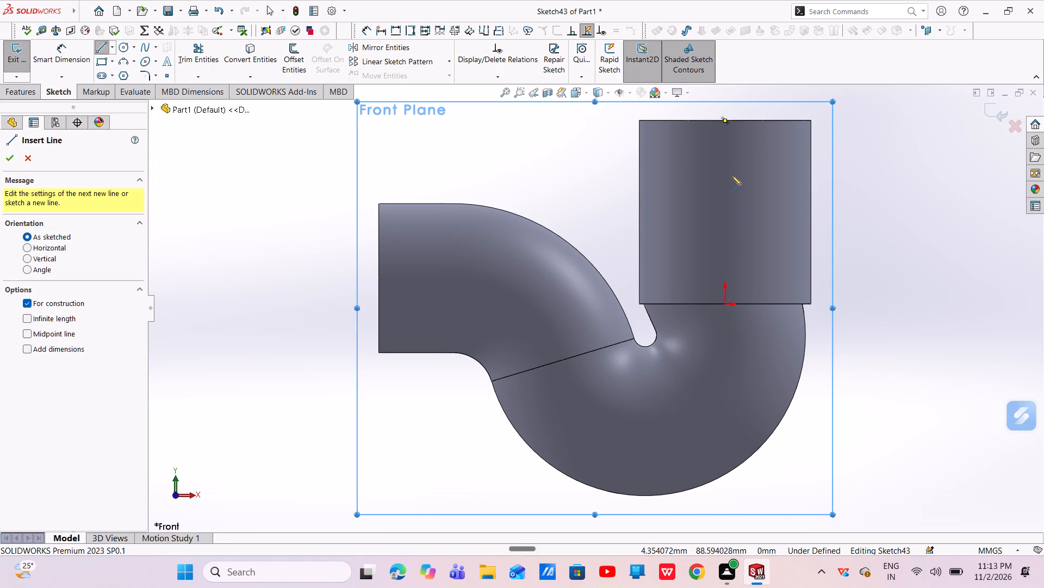
{"action": "left_click", "coordinate": [727, 124]}
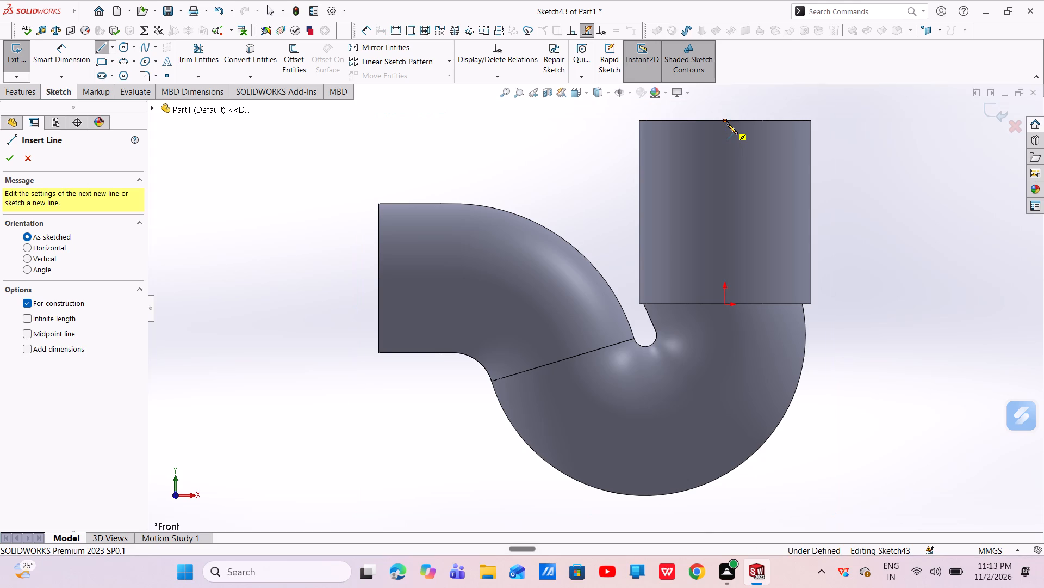
{"action": "left_click", "coordinate": [723, 307]}
{"action": "right_click", "coordinate": [723, 307]}
{"action": "left_click", "coordinate": [729, 312]}
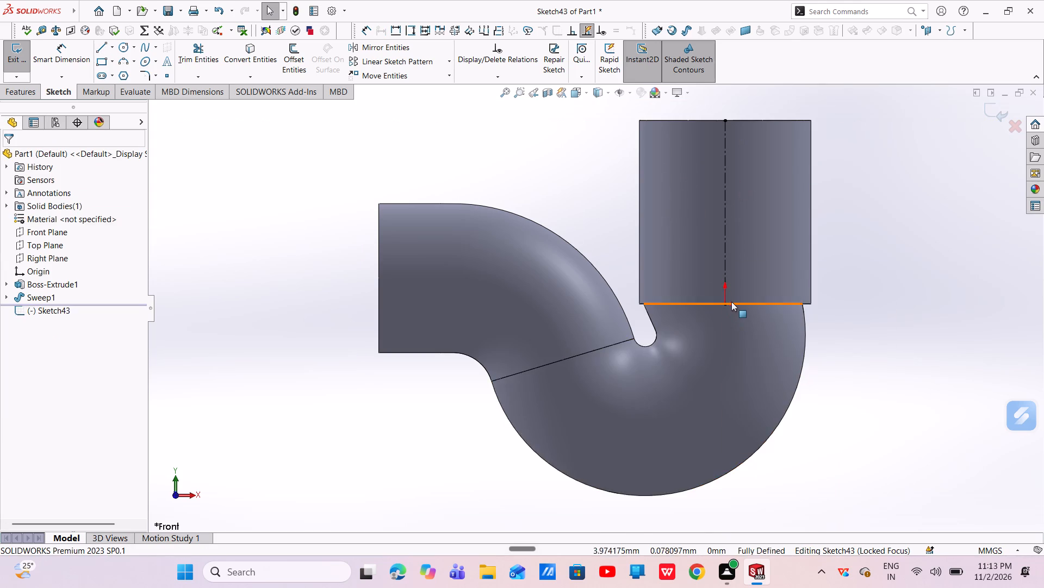
Sketch a horizontal line about 88 mm long outward from the centreline's midpoint, continued by two opposite-curving tangent arcs forming an S.
{"action": "scroll", "coordinate": [733, 299], "scroll_direction": "down", "scroll_amount": 3}
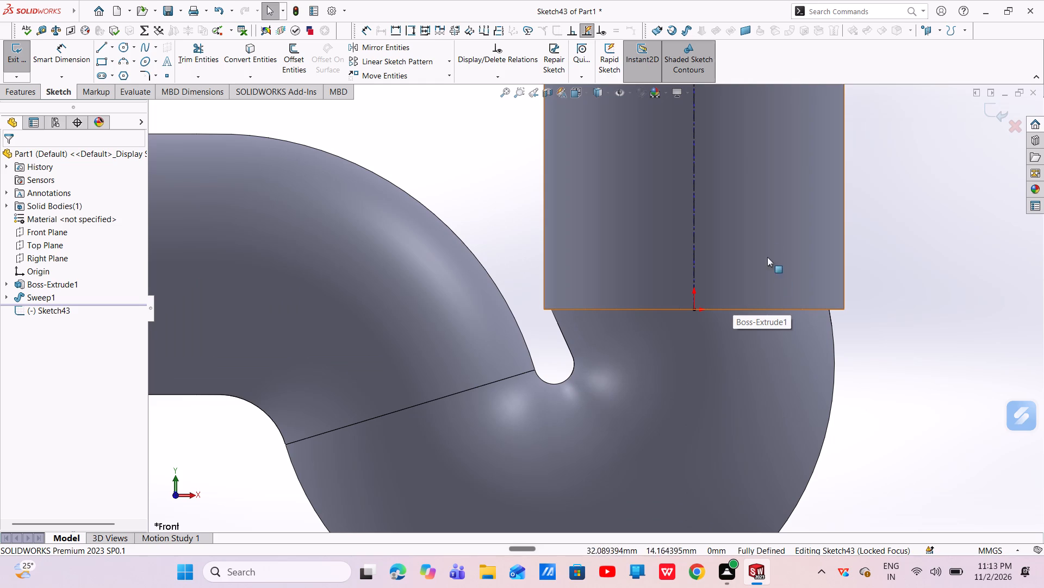
{"action": "scroll", "coordinate": [754, 226], "scroll_direction": "up", "scroll_amount": 3}
{"action": "scroll", "coordinate": [782, 186], "scroll_direction": "down", "scroll_amount": 2}
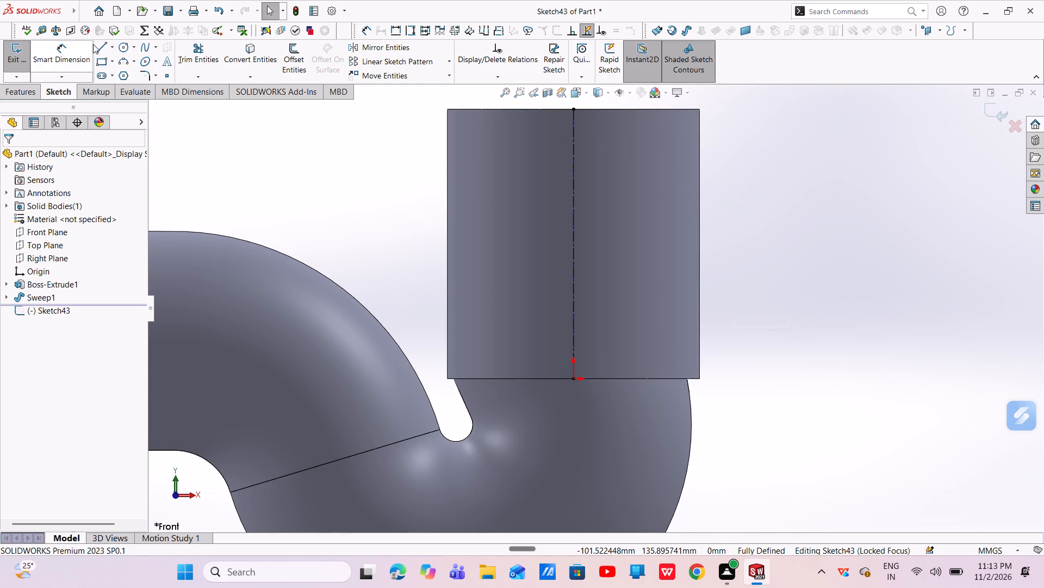
{"action": "left_click", "coordinate": [101, 48]}
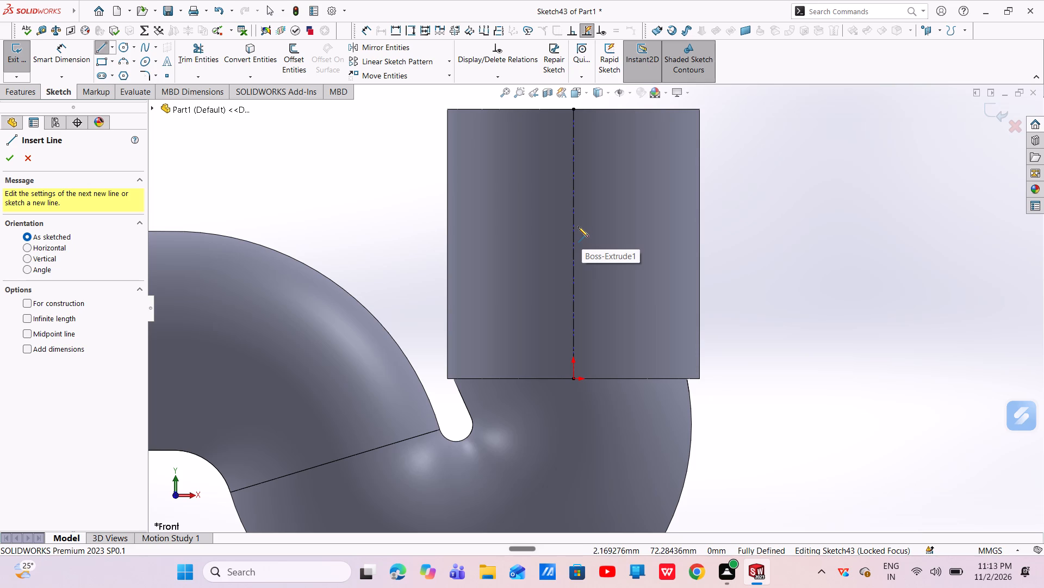
{"action": "left_click", "coordinate": [576, 243]}
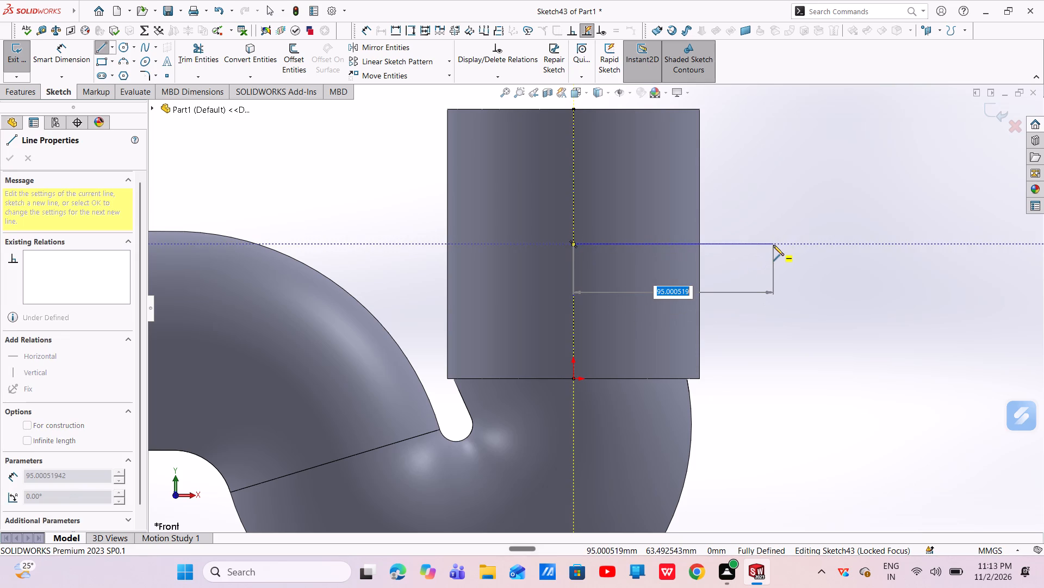
{"action": "left_click", "coordinate": [758, 243]}
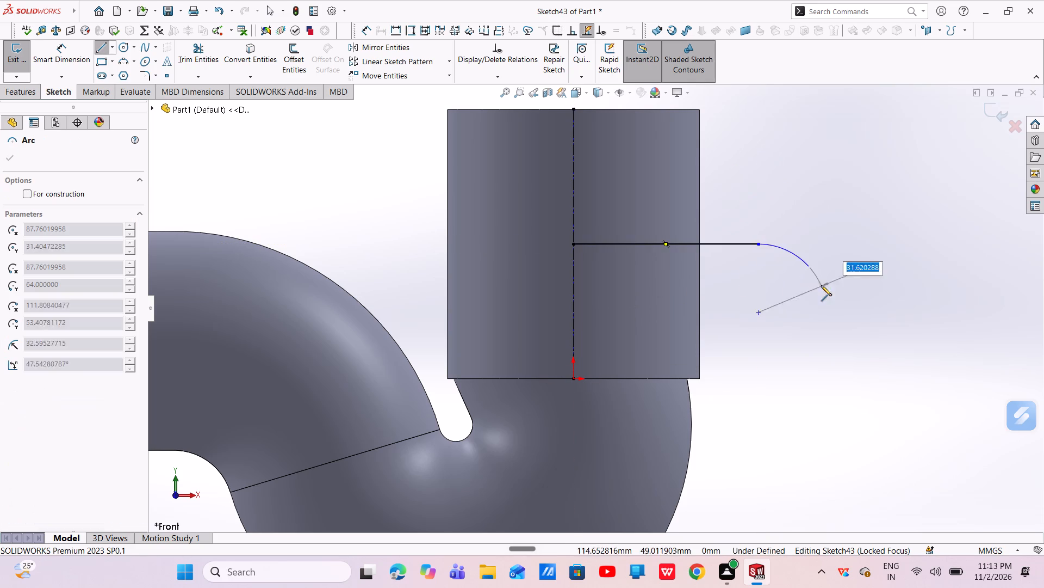
{"action": "scroll", "coordinate": [840, 319], "scroll_direction": "up", "scroll_amount": 2}
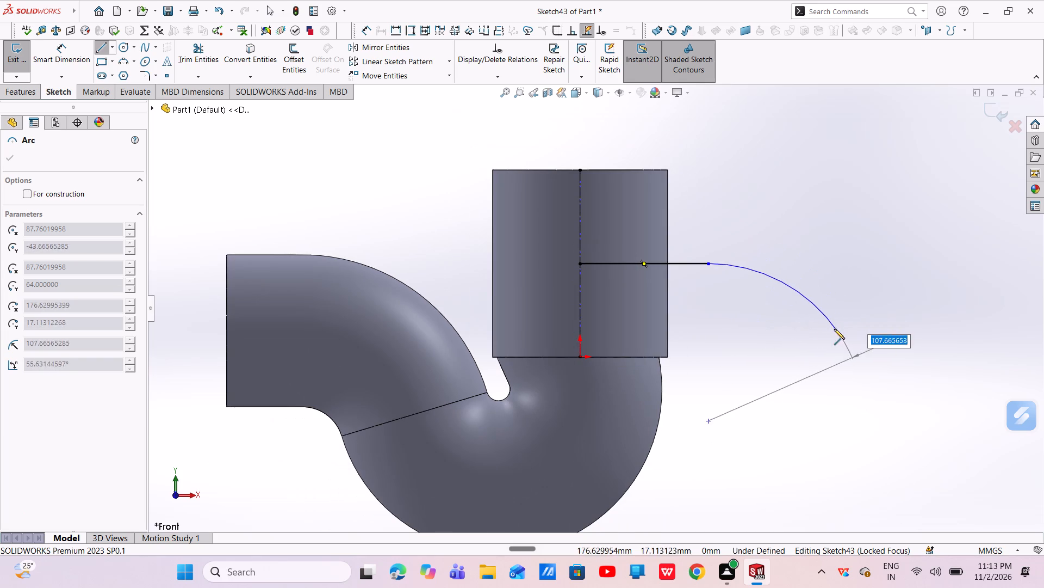
{"action": "left_click", "coordinate": [828, 329]}
{"action": "scroll", "coordinate": [829, 329], "scroll_direction": "up", "scroll_amount": 2}
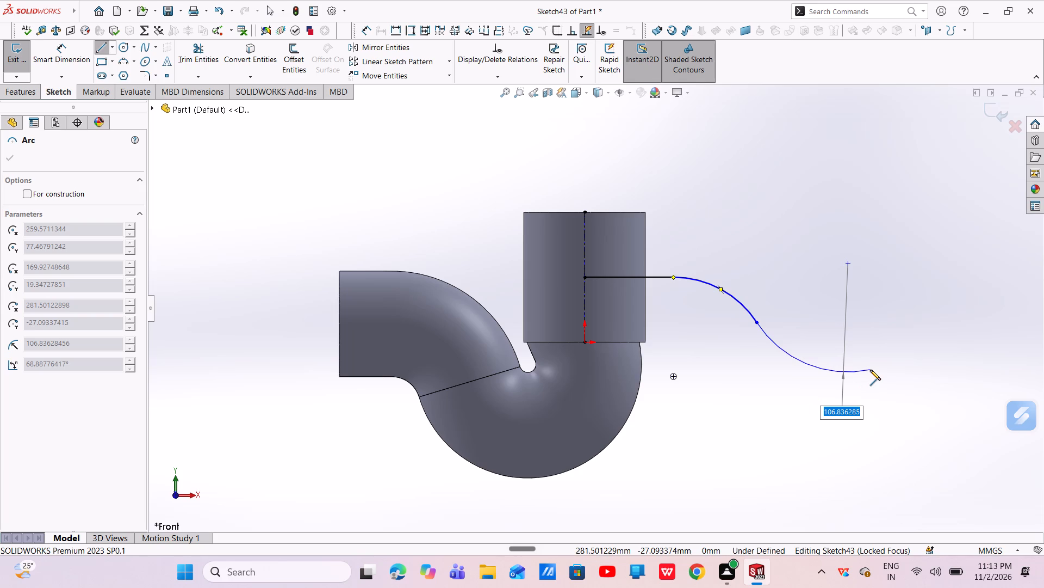
{"action": "left_click", "coordinate": [876, 370]}
{"action": "right_click", "coordinate": [876, 370]}
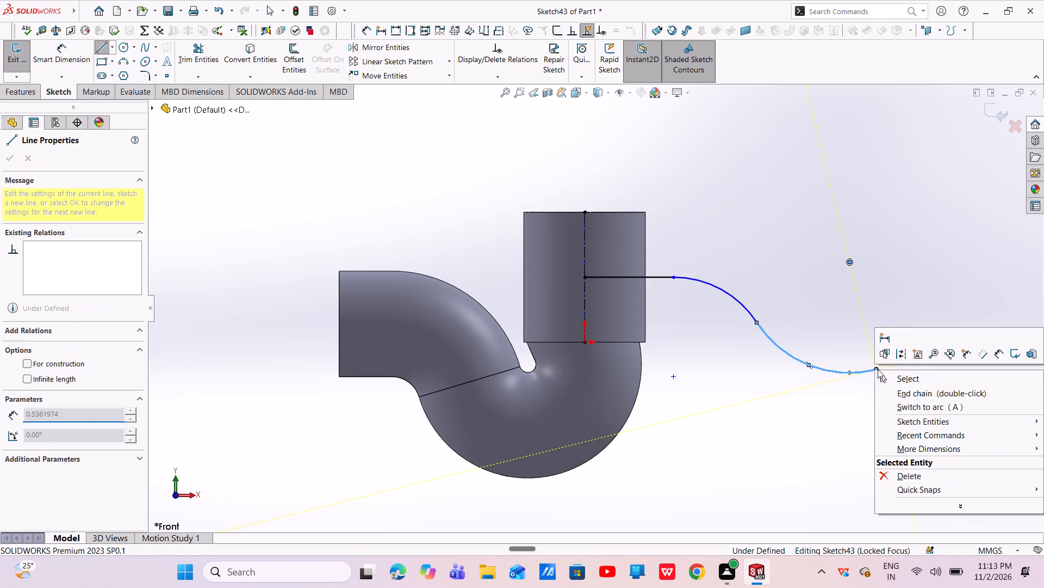
{"action": "left_click", "coordinate": [885, 373]}
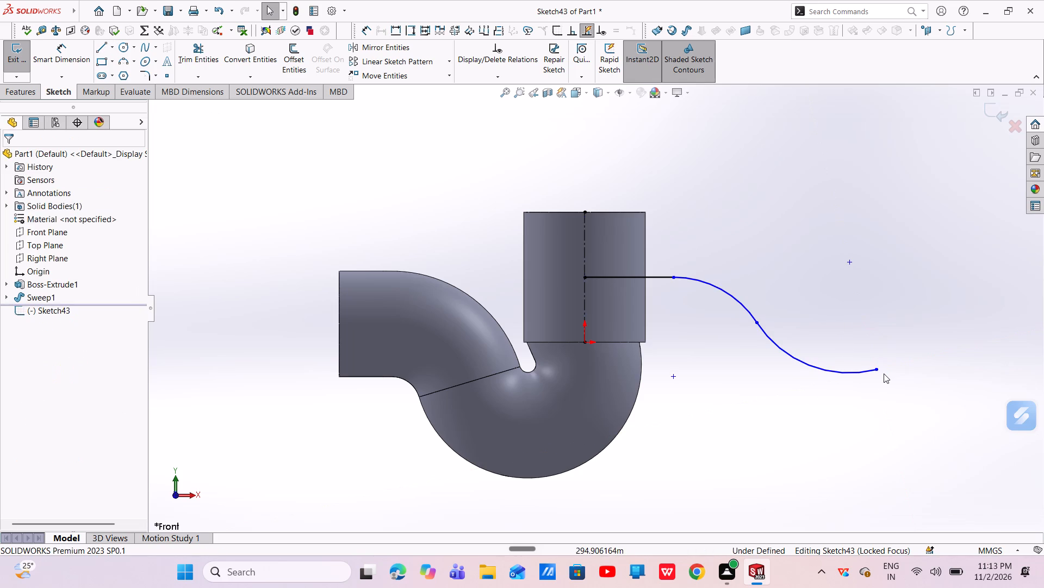
Add a horizontal line about 111 mm long extending outward from the free end of the second arc.
{"action": "scroll", "coordinate": [884, 373], "scroll_direction": "up", "scroll_amount": 2}
{"action": "scroll", "coordinate": [871, 365], "scroll_direction": "down", "scroll_amount": 2}
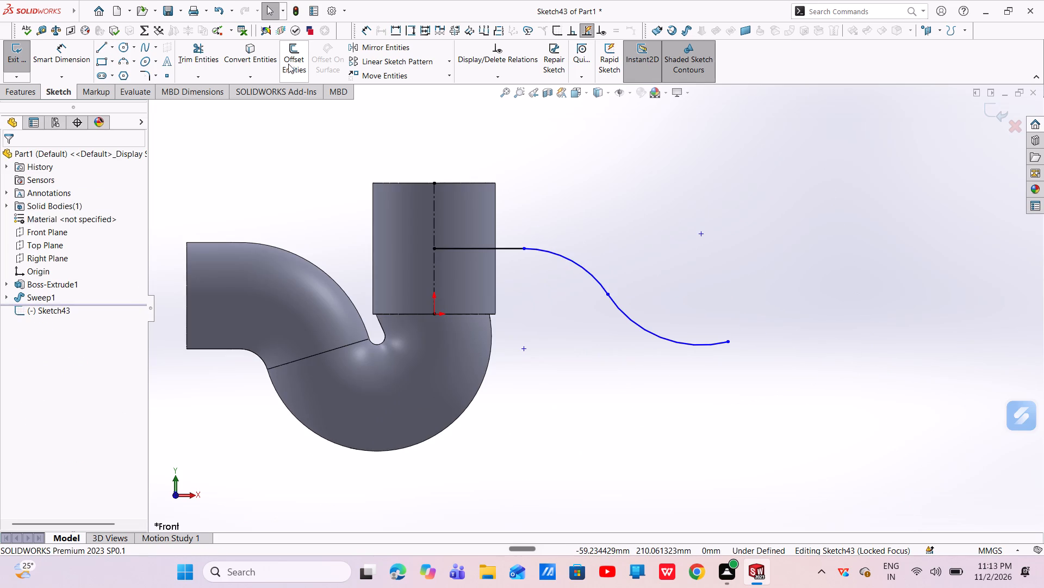
{"action": "left_click", "coordinate": [103, 48]}
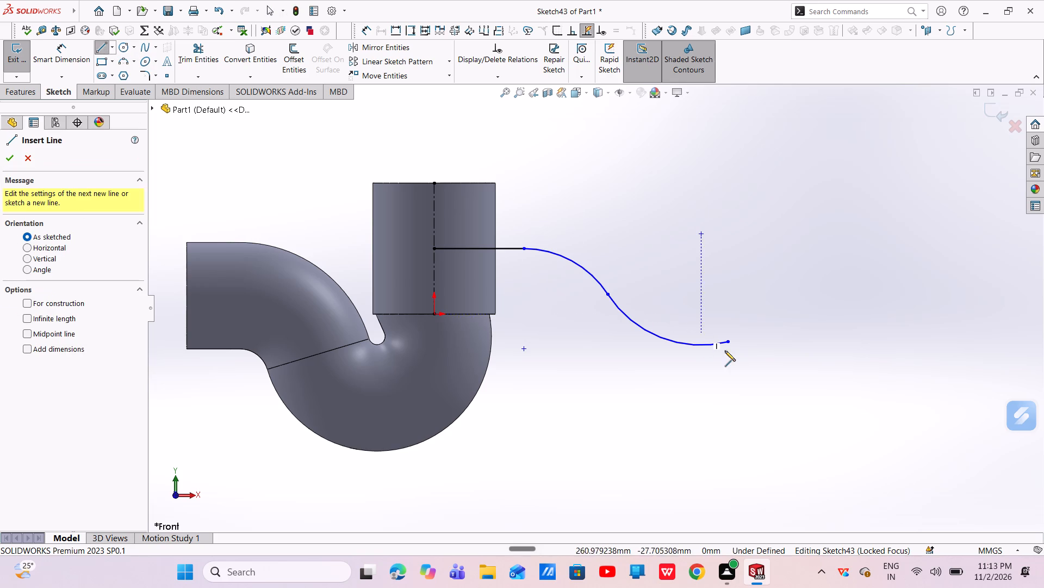
{"action": "left_click", "coordinate": [730, 342]}
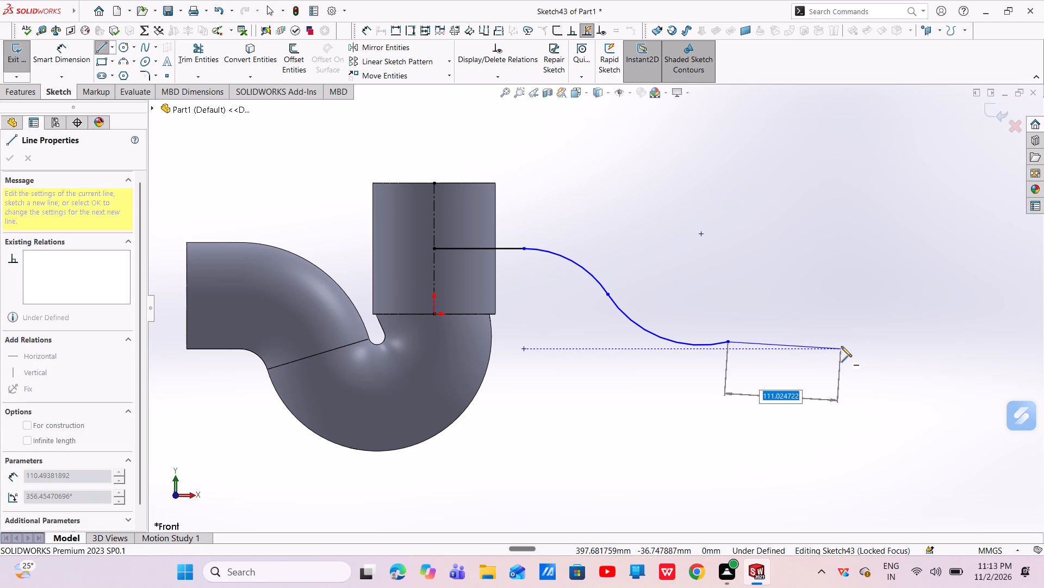
{"action": "left_click", "coordinate": [841, 342]}
{"action": "right_click", "coordinate": [841, 342]}
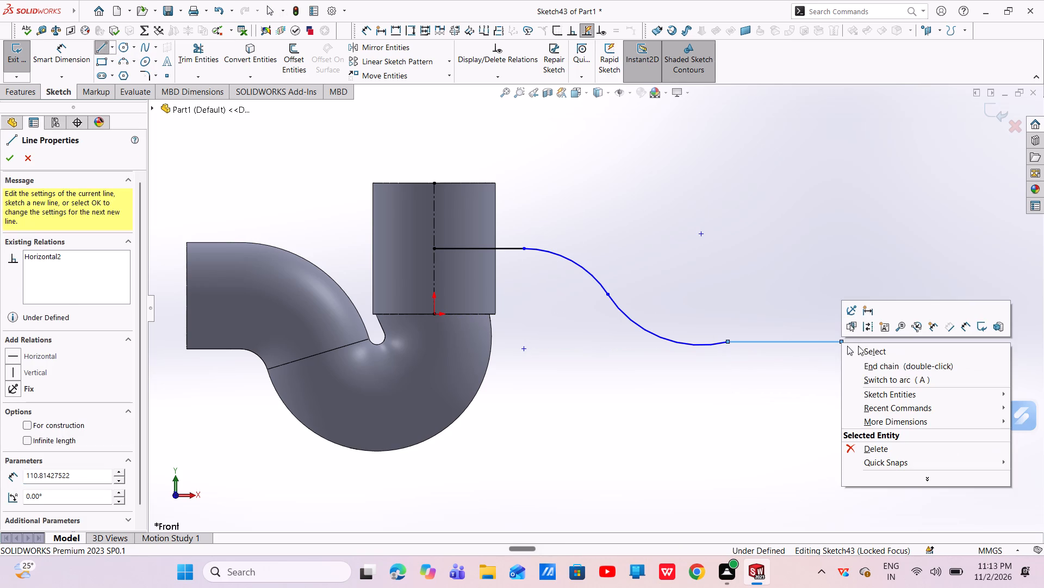
{"action": "left_click", "coordinate": [858, 346]}
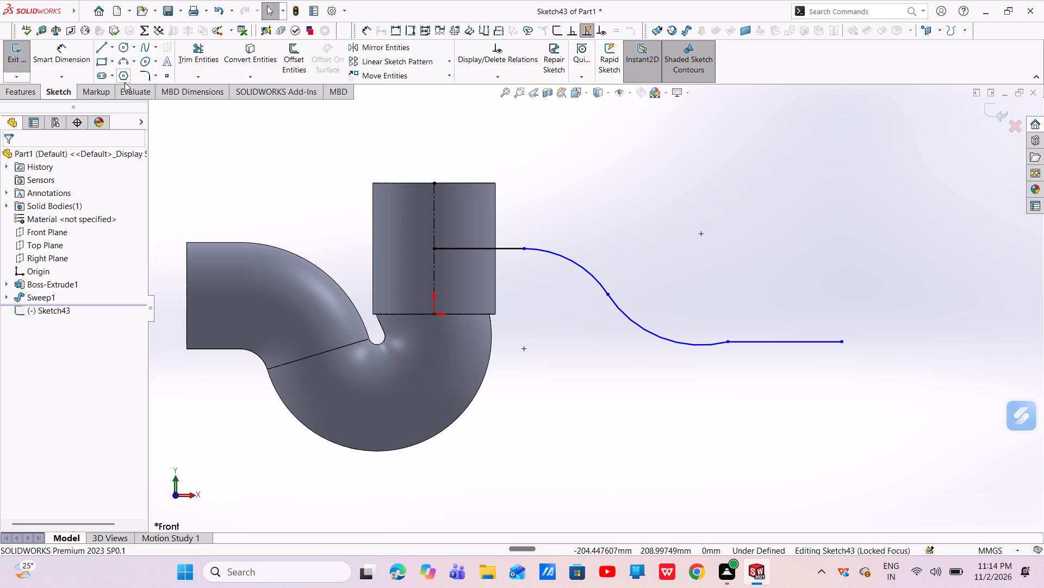
Dimension the vertical distance between the cylinder's top edge and the horizontal line starting at the centreline.
{"action": "left_click", "coordinate": [79, 50]}
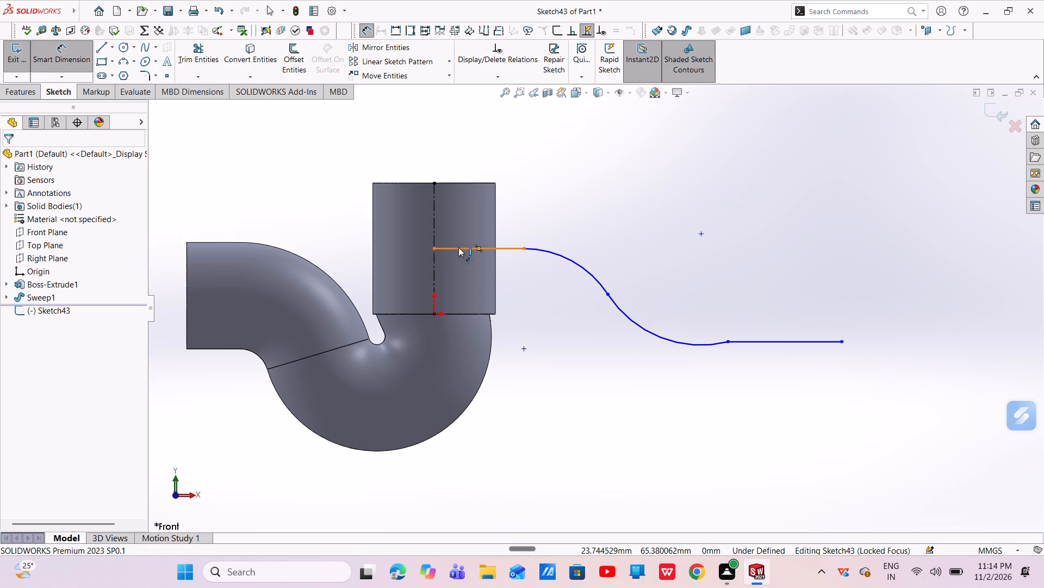
{"action": "left_click", "coordinate": [458, 248]}
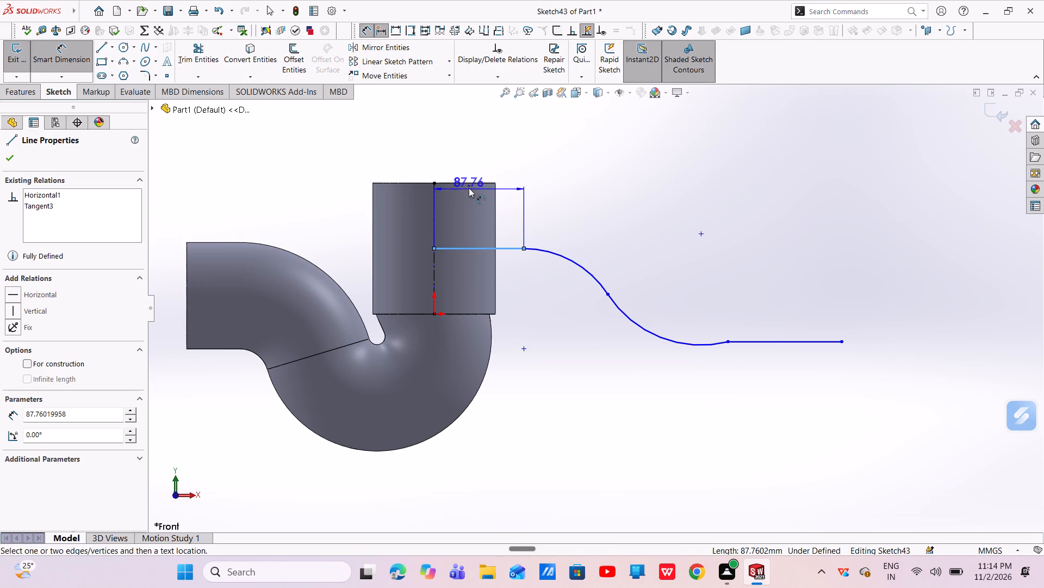
{"action": "left_click", "coordinate": [469, 184]}
{"action": "left_click", "coordinate": [519, 193]}
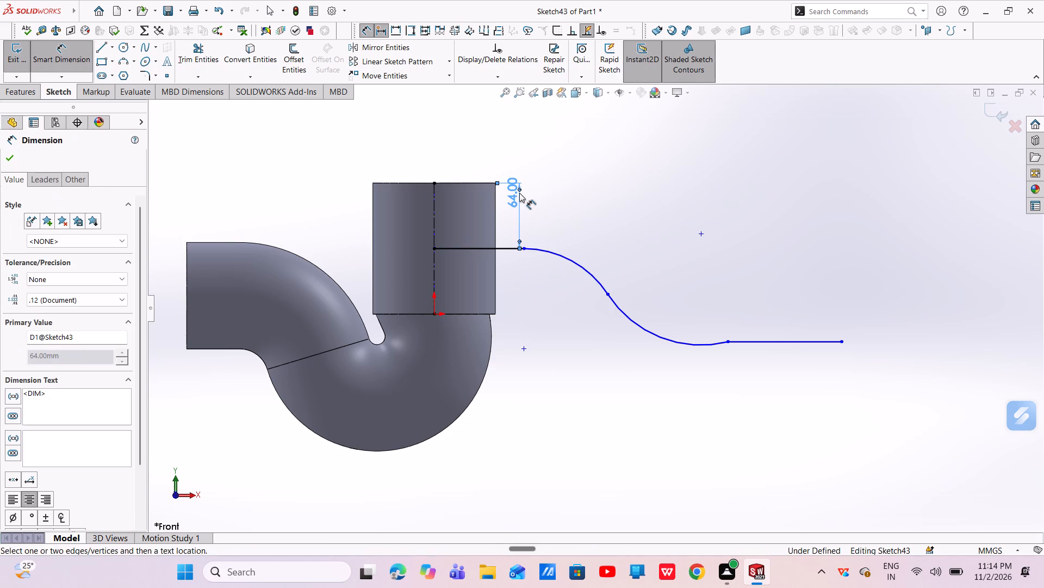
{"action": "key", "text": "Escape"}
{"action": "key", "text": "Escape"}
Delete the midpoint relation between the horizontal line's start point and the vertical centreline.
{"action": "scroll", "coordinate": [449, 234], "scroll_direction": "down", "scroll_amount": 3}
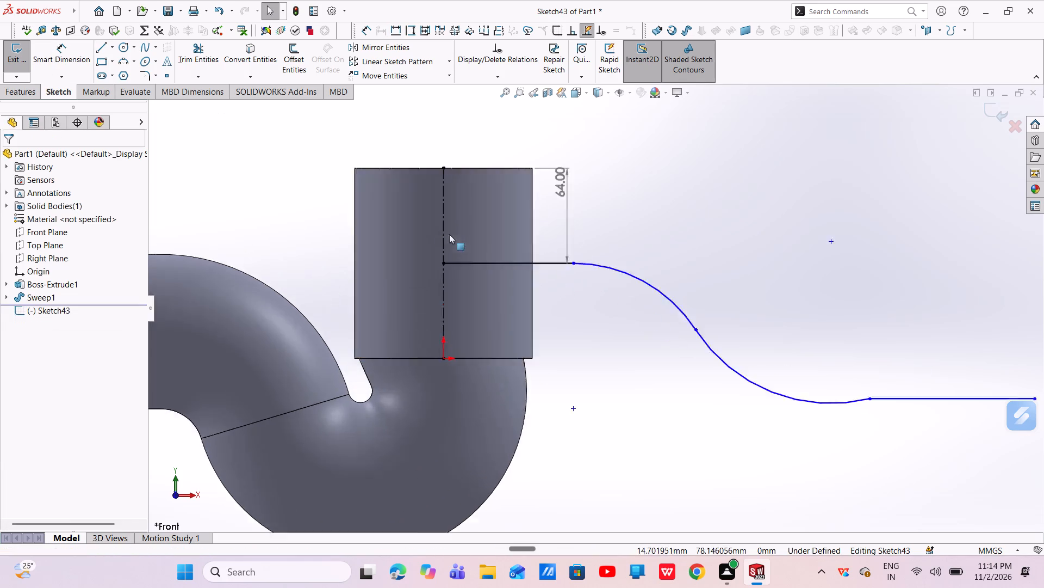
{"action": "scroll", "coordinate": [449, 234], "scroll_direction": "down", "scroll_amount": 4}
{"action": "key", "text": "Escape"}
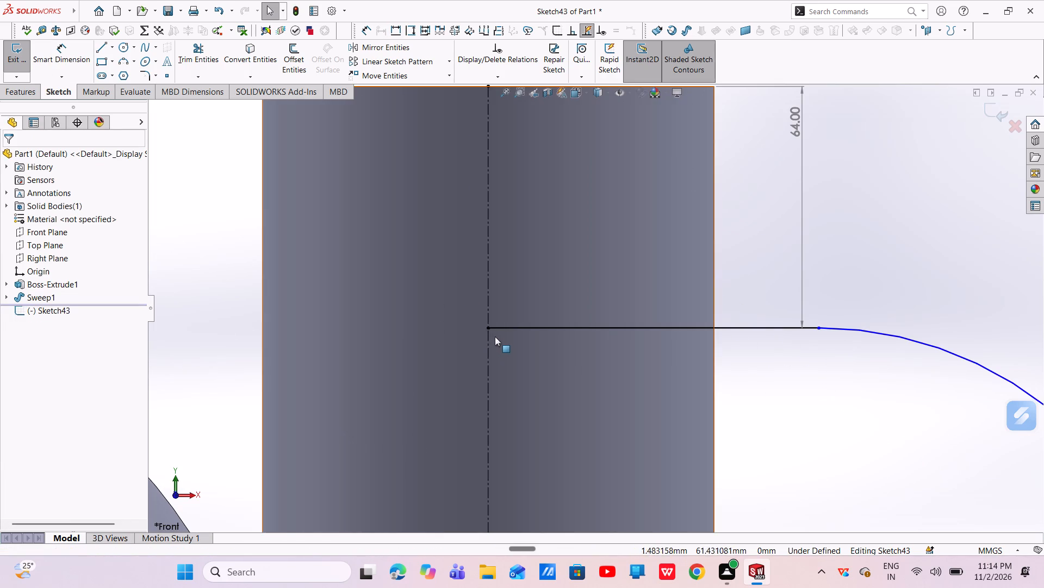
{"action": "left_click", "coordinate": [501, 328]}
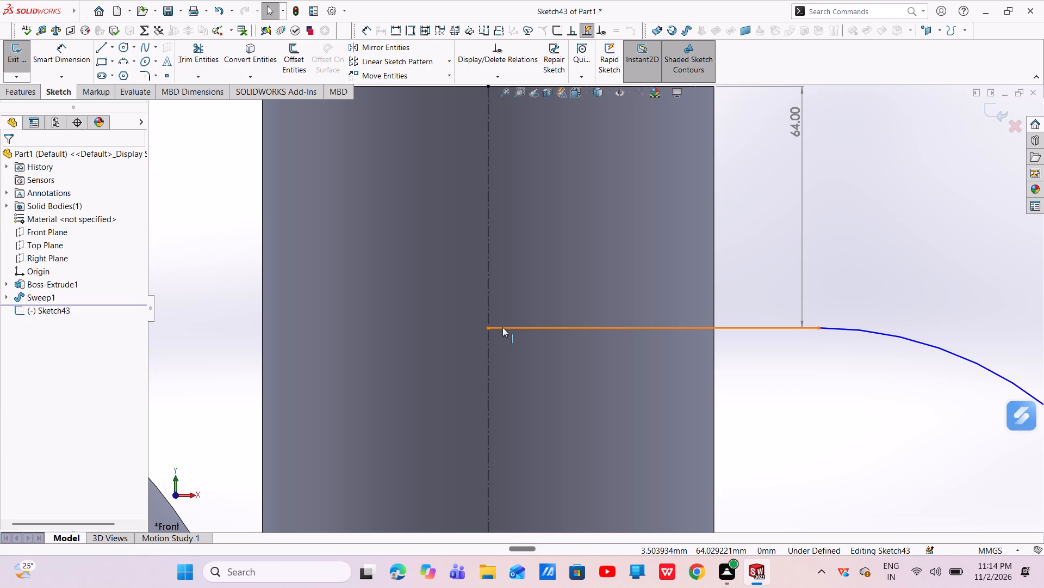
{"action": "left_click", "coordinate": [487, 318]}
{"action": "right_click", "coordinate": [487, 318]}
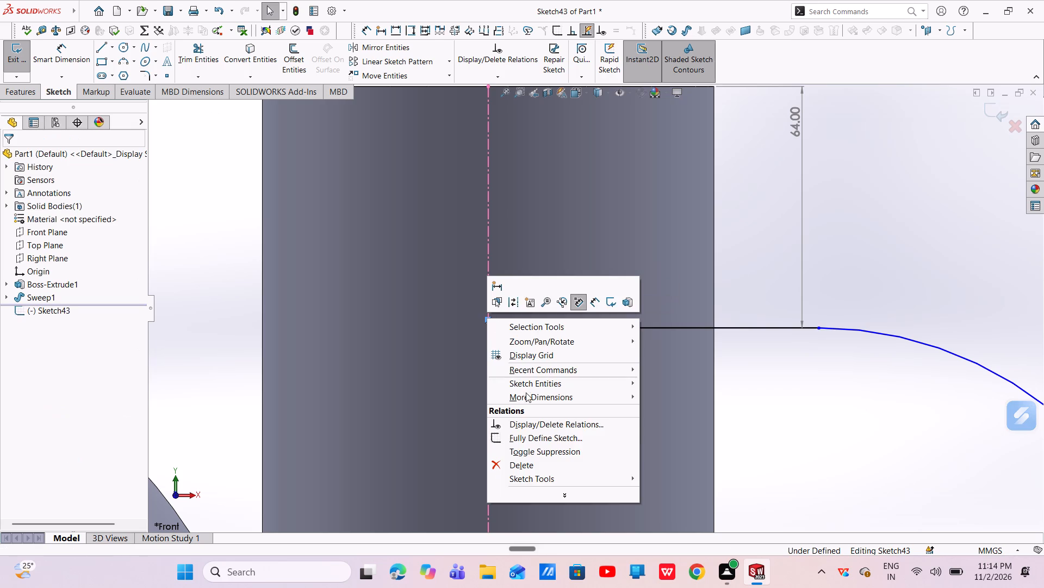
{"action": "left_click", "coordinate": [518, 462]}
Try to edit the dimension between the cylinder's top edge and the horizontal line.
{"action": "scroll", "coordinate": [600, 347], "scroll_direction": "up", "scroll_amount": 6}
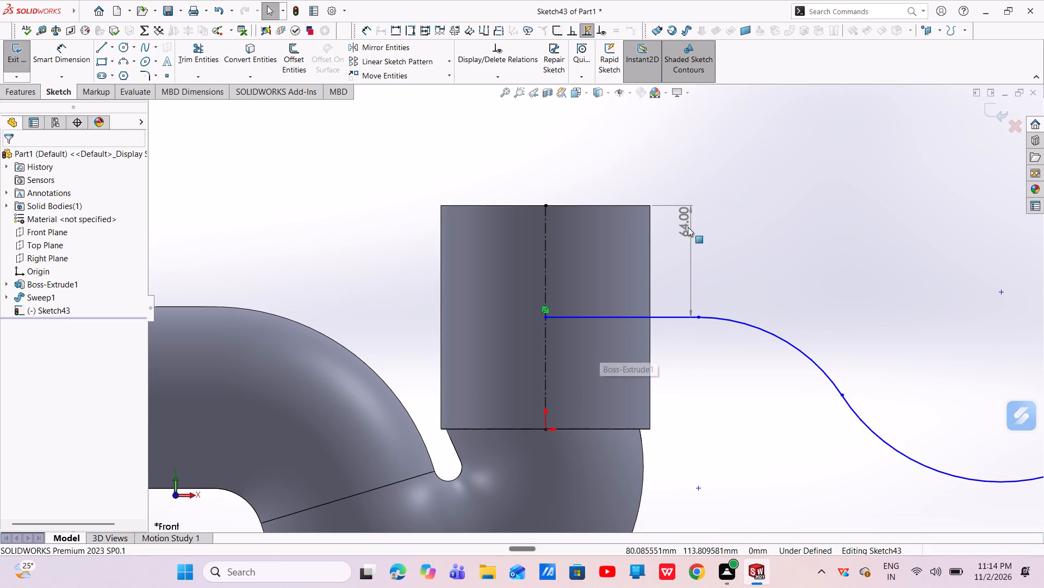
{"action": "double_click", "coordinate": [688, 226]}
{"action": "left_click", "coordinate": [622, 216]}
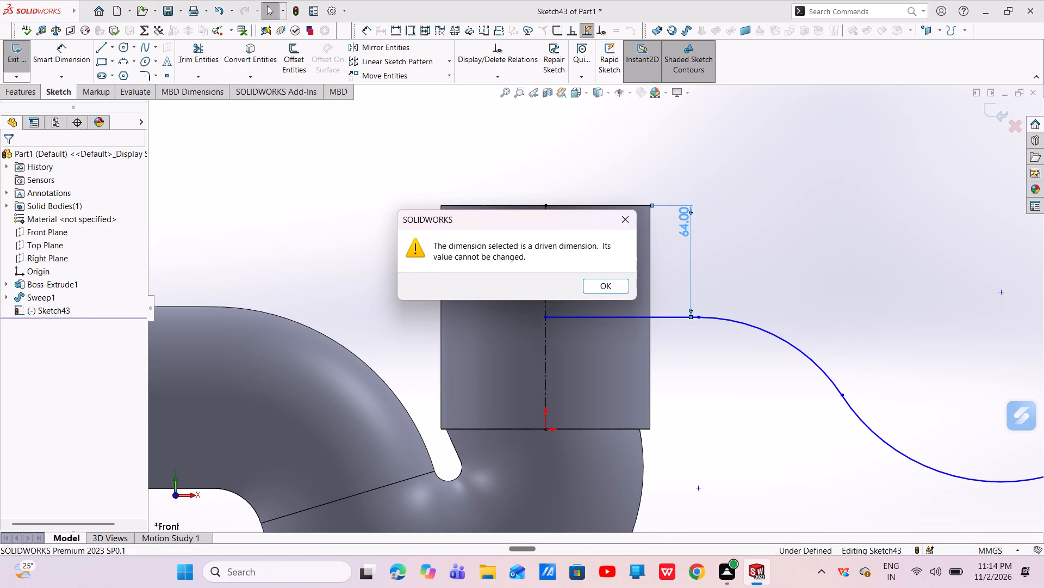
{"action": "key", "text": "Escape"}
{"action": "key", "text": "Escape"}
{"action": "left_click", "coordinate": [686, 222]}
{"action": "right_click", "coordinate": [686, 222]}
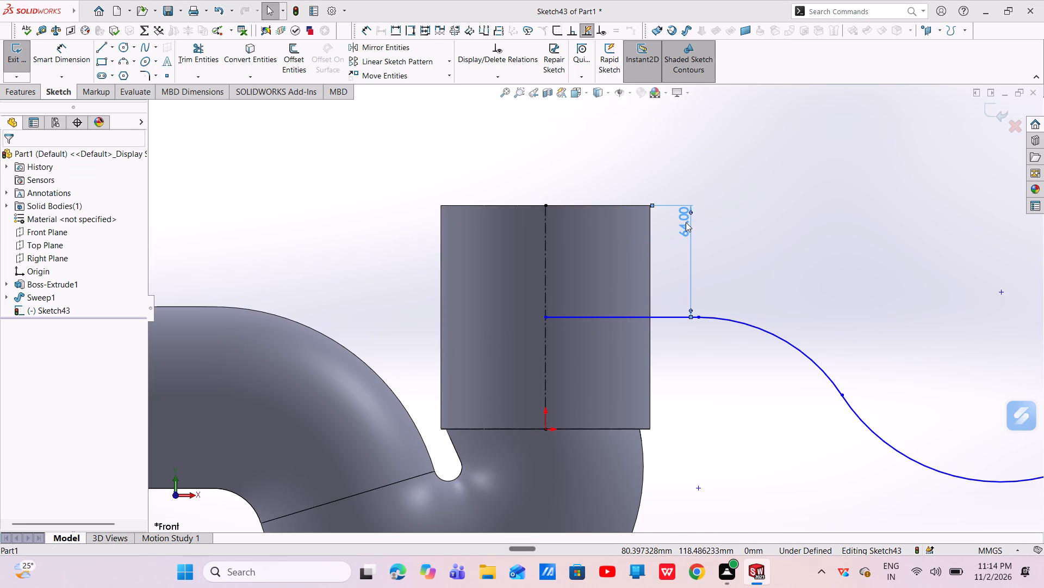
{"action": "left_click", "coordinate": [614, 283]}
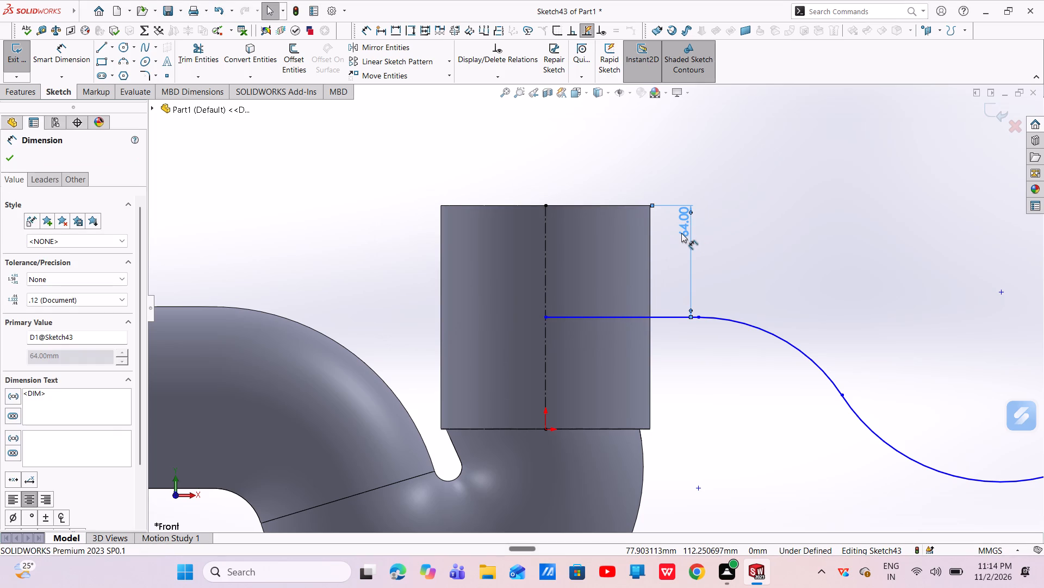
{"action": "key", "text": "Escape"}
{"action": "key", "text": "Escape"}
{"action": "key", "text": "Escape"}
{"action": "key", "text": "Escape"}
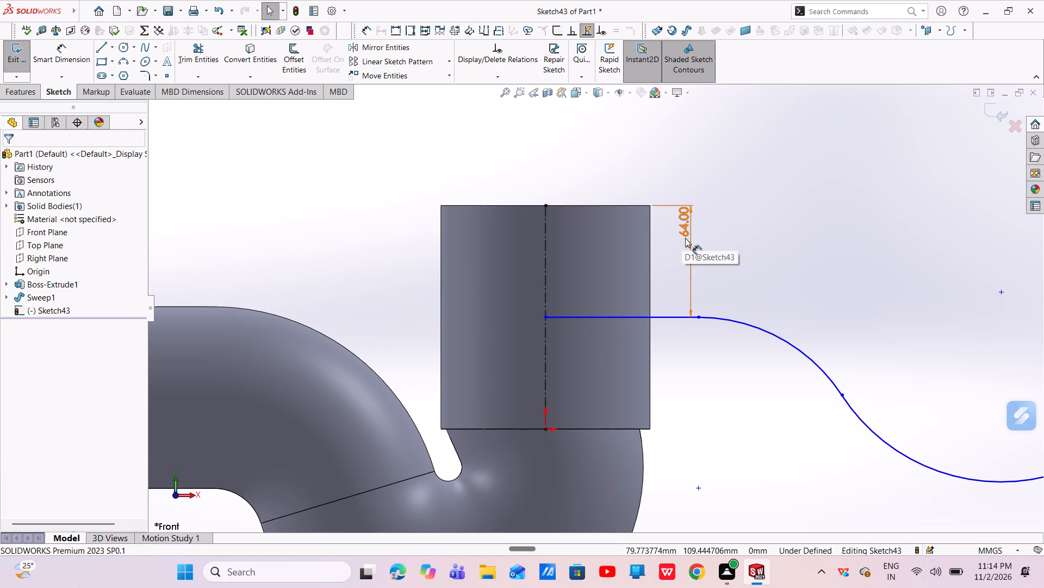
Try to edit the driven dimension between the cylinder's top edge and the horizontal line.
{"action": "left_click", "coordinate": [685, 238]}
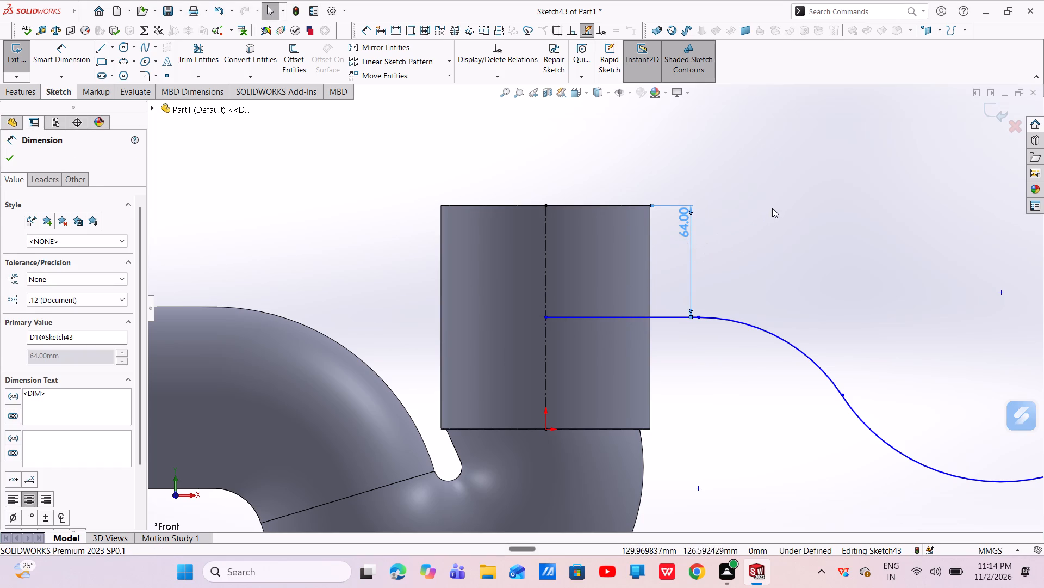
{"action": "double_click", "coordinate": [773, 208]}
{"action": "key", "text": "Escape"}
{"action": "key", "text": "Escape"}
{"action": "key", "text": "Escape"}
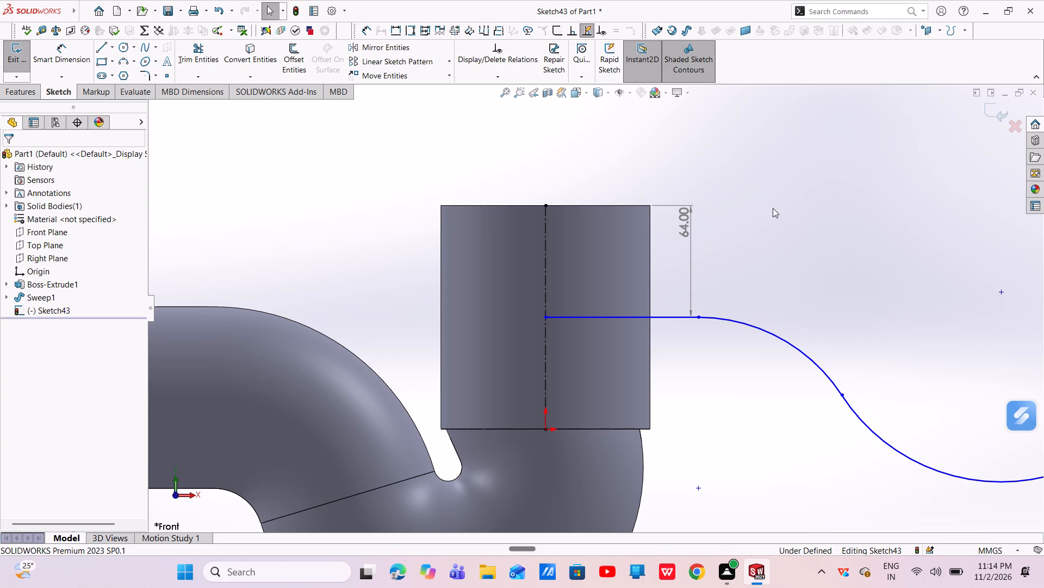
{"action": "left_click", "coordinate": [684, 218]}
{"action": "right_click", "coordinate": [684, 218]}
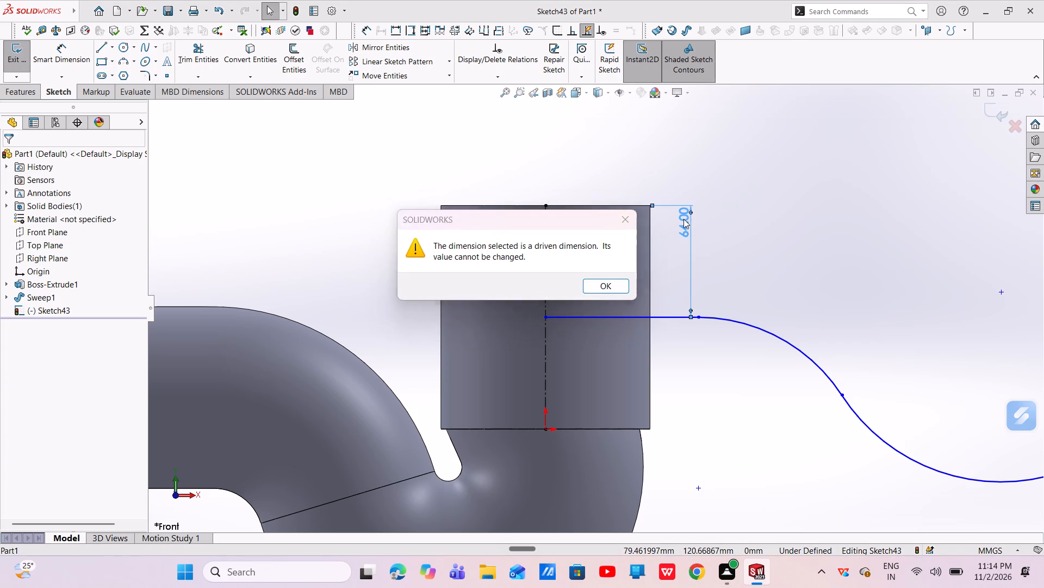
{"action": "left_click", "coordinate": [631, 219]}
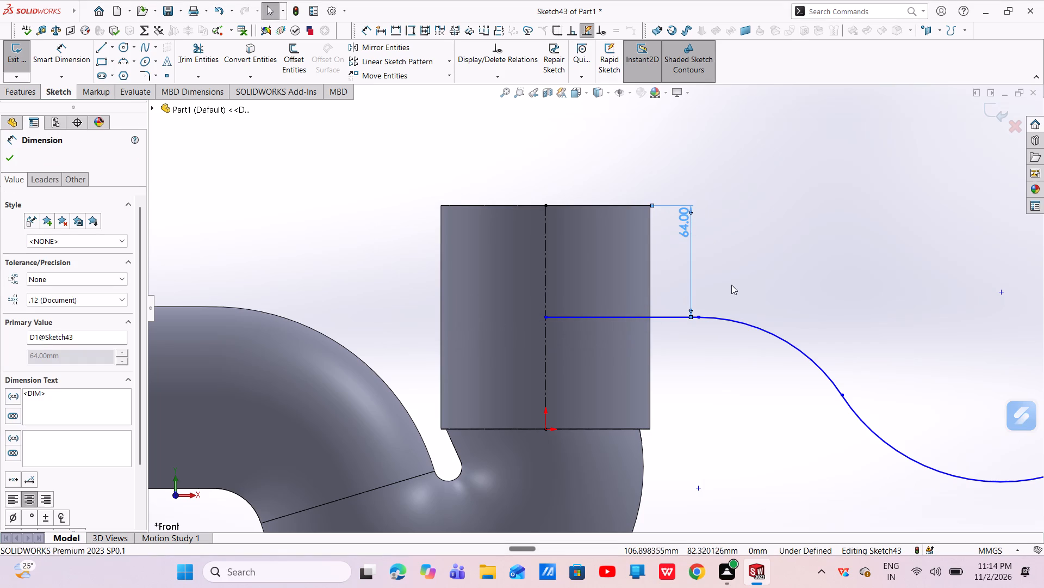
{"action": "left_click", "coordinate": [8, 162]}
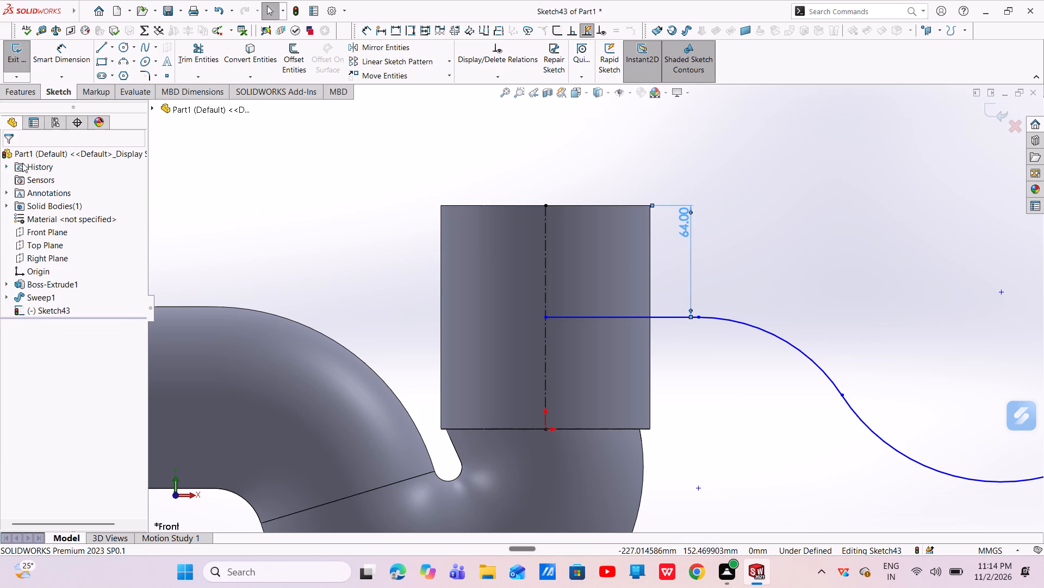
Delete the driven dimension between the cylinder's top edge and the horizontal line.
{"action": "left_click", "coordinate": [692, 256]}
{"action": "right_click", "coordinate": [691, 256]}
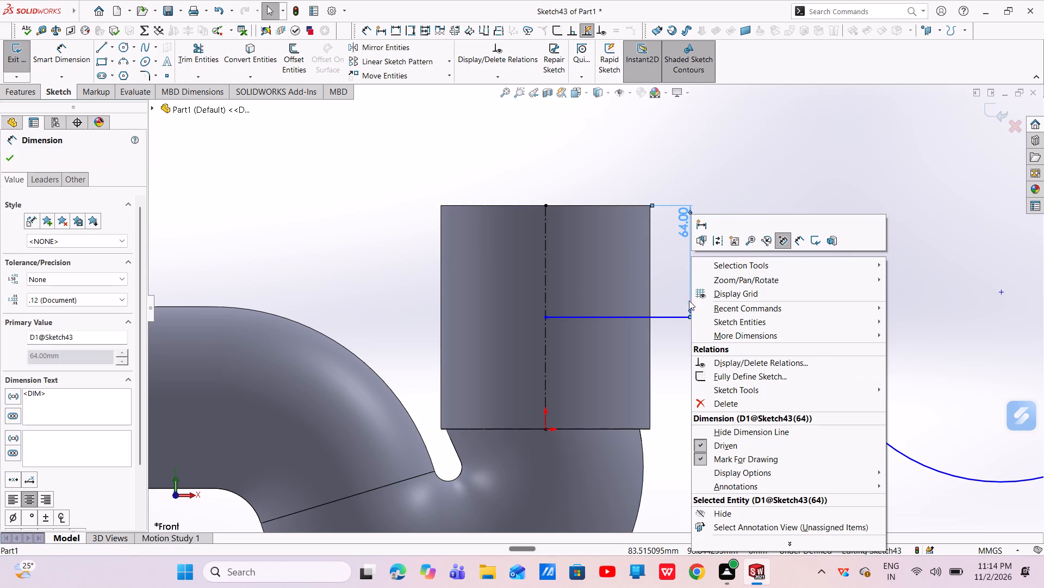
{"action": "left_click", "coordinate": [707, 399]}
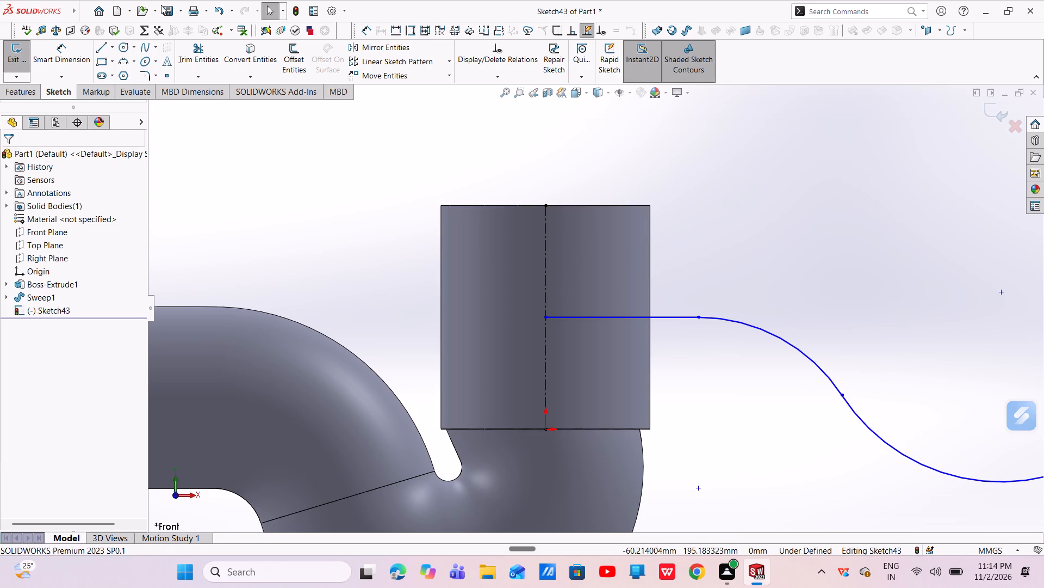
Dimension the vertical distance between the cylinder's top edge and the horizontal line starting at the centreline as 60 mm.
{"action": "left_click", "coordinate": [85, 57]}
{"action": "left_click", "coordinate": [656, 318]}
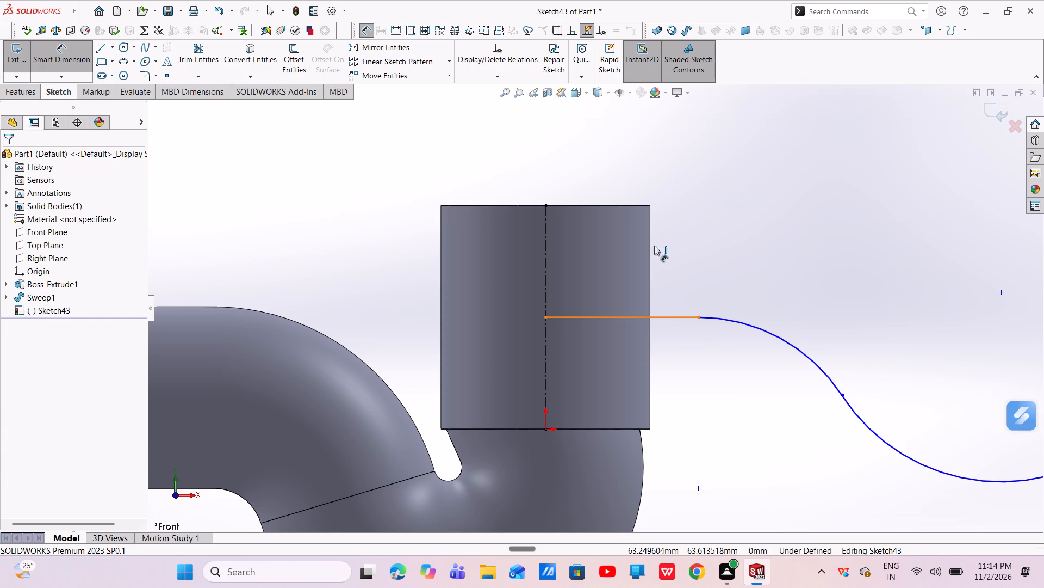
{"action": "left_click", "coordinate": [646, 206]}
{"action": "left_click", "coordinate": [688, 223]}
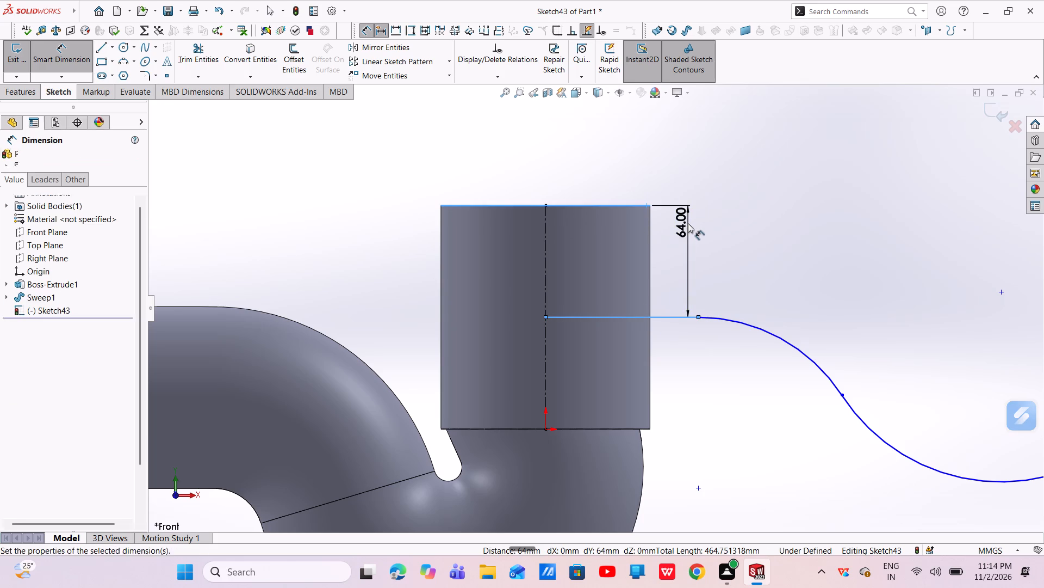
{"action": "key", "text": "BackSpace"}
{"action": "type", "text": "60"}
{"action": "key", "text": "Return"}
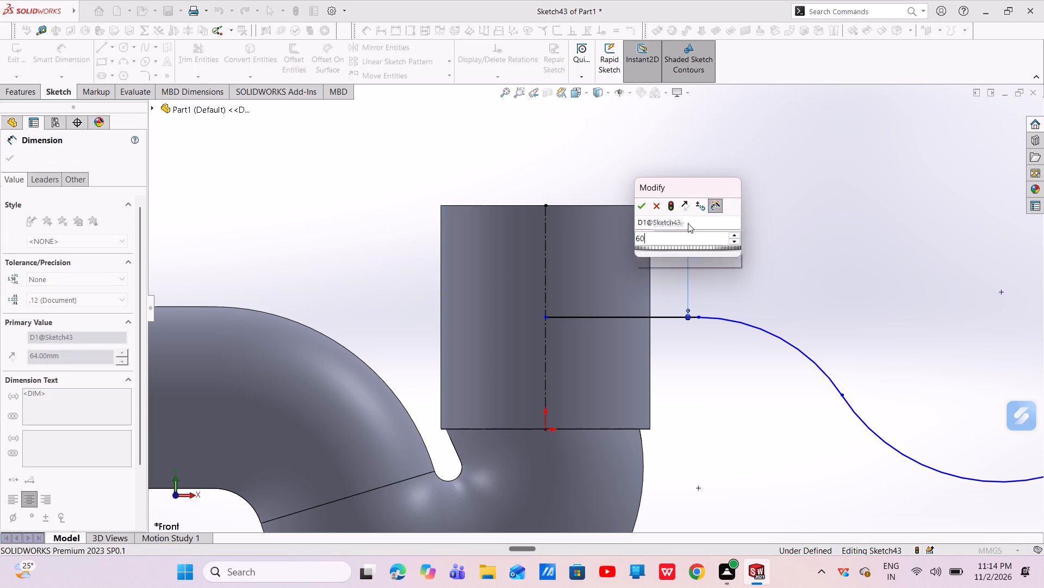
{"action": "key", "text": "Escape"}
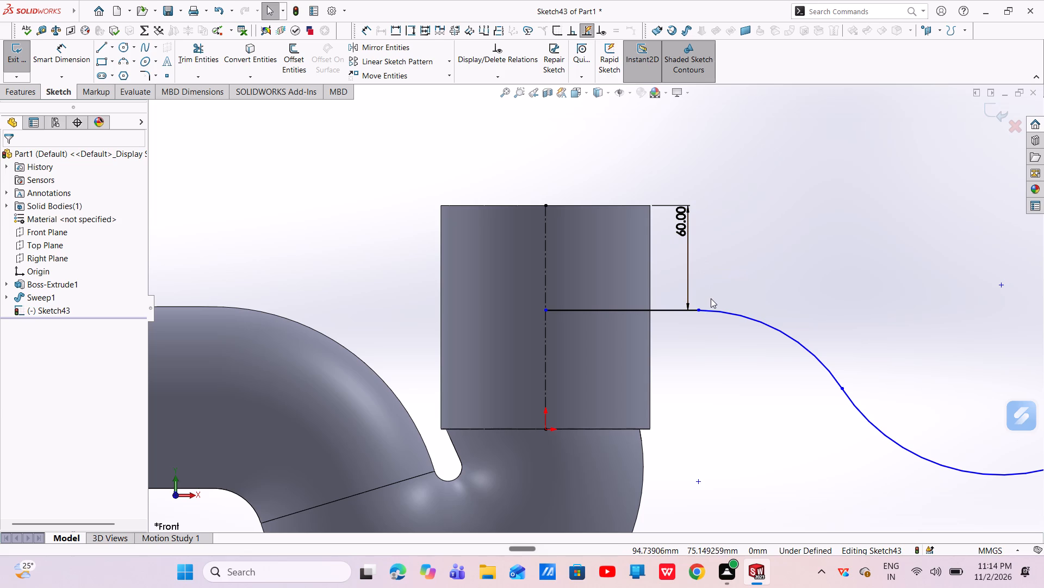
Dimension the length of the horizontal line crossing the cylinder wall as 80 mm.
{"action": "scroll", "coordinate": [763, 340], "scroll_direction": "up", "scroll_amount": 1}
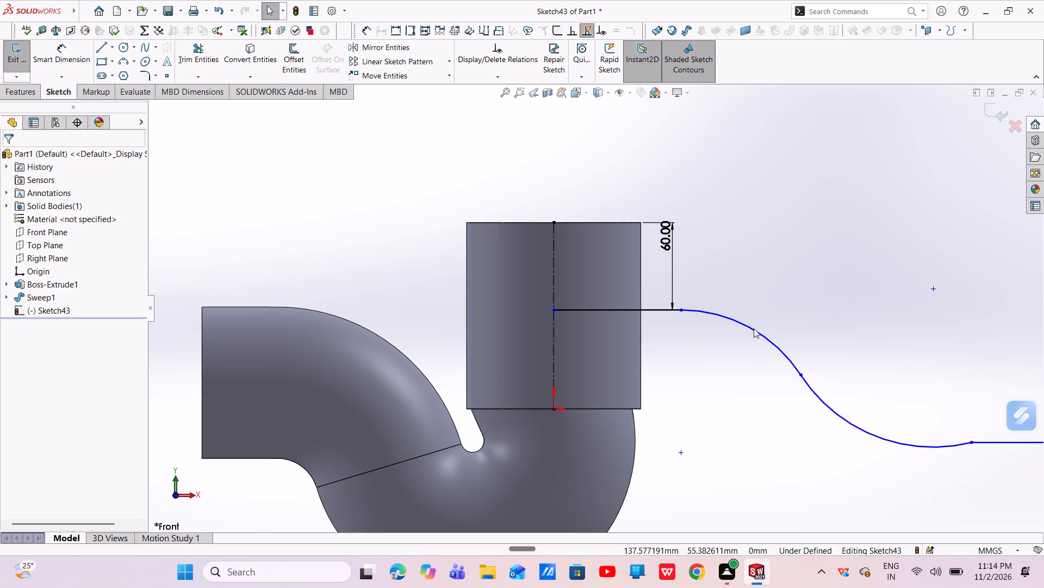
{"action": "left_click", "coordinate": [78, 54]}
{"action": "left_click", "coordinate": [592, 308]}
{"action": "left_click", "coordinate": [611, 187]}
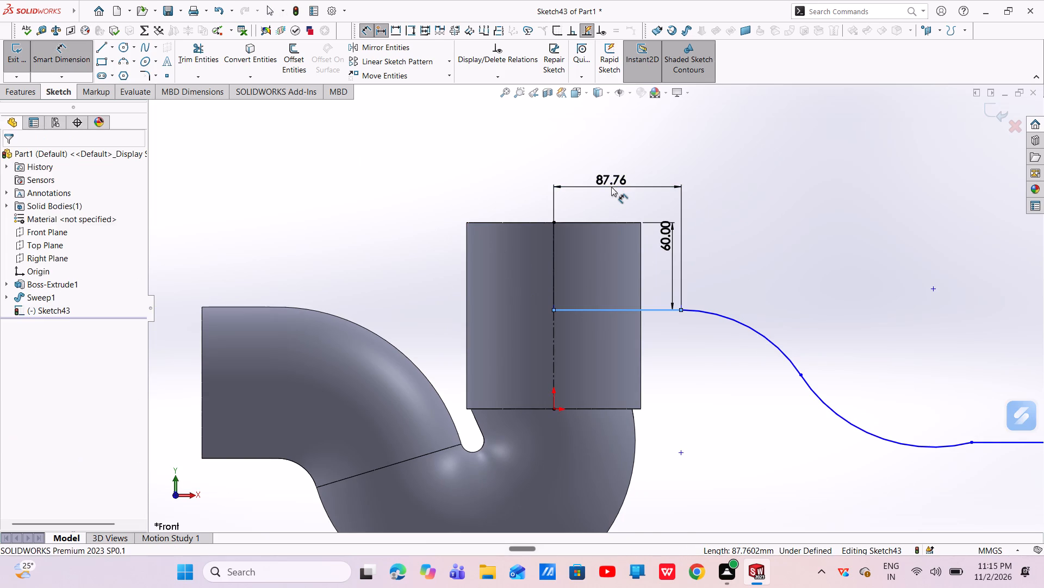
{"action": "key", "text": "BackSpace"}
{"action": "key", "text": "8"}
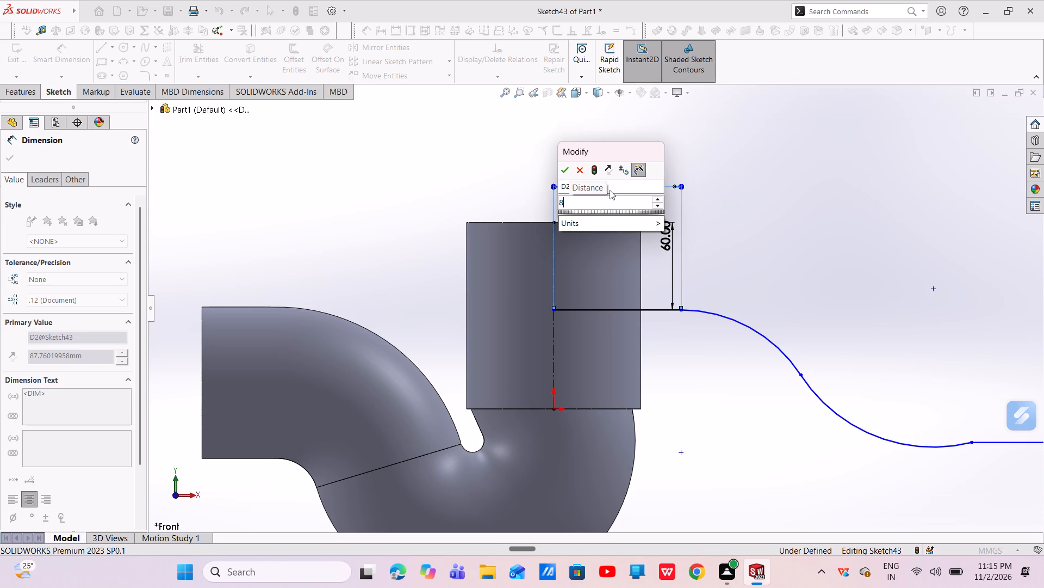
{"action": "key", "text": "0"}
{"action": "key", "text": "Return"}
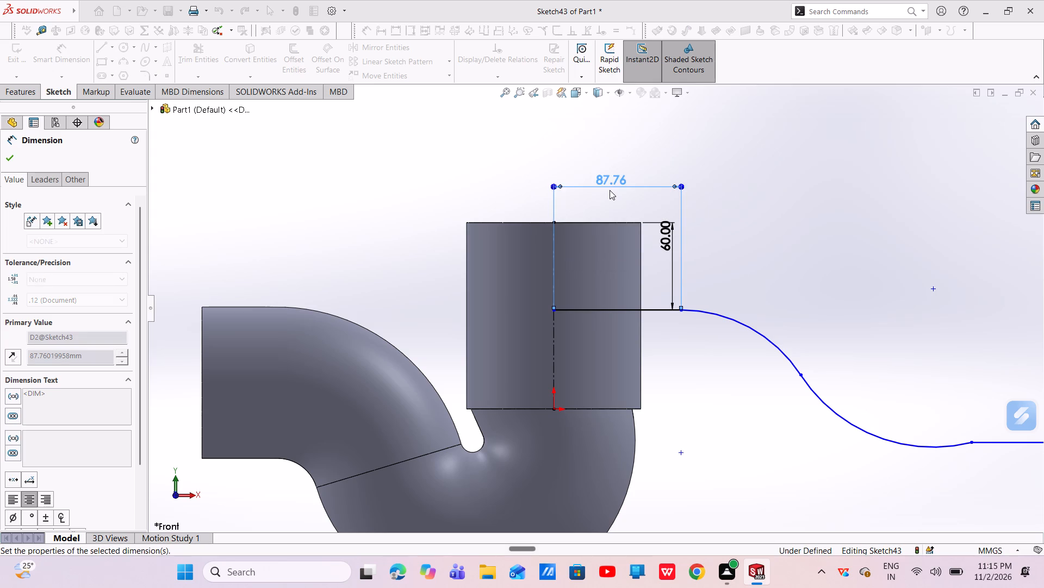
{"action": "scroll", "coordinate": [631, 307], "scroll_direction": "down", "scroll_amount": 4}
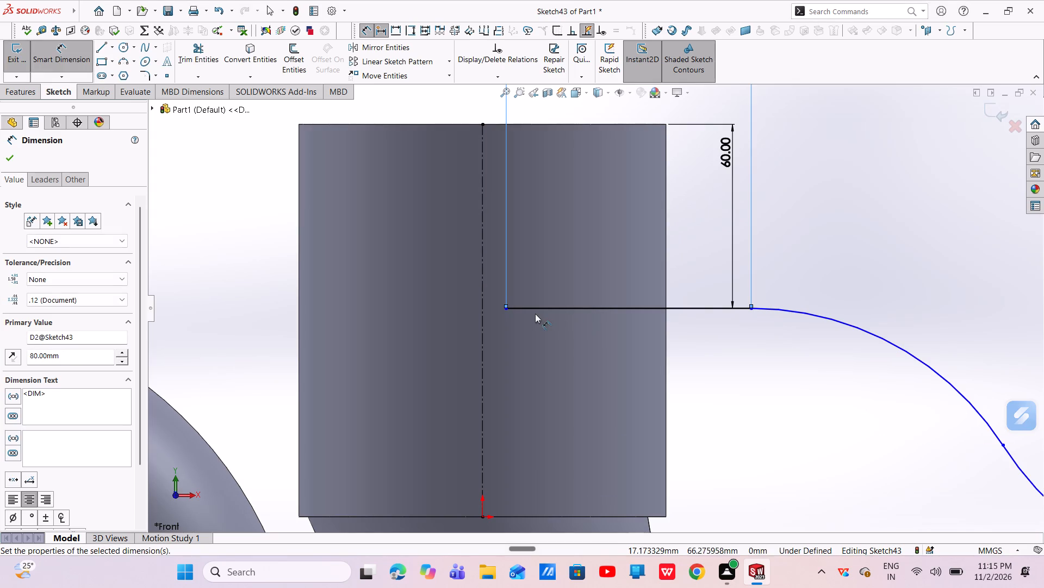
{"action": "key", "text": "Escape"}
Make the horizontal line's inner endpoint coincident with the cylinder's vertical centreline.
{"action": "scroll", "coordinate": [517, 310], "scroll_direction": "down", "scroll_amount": 5}
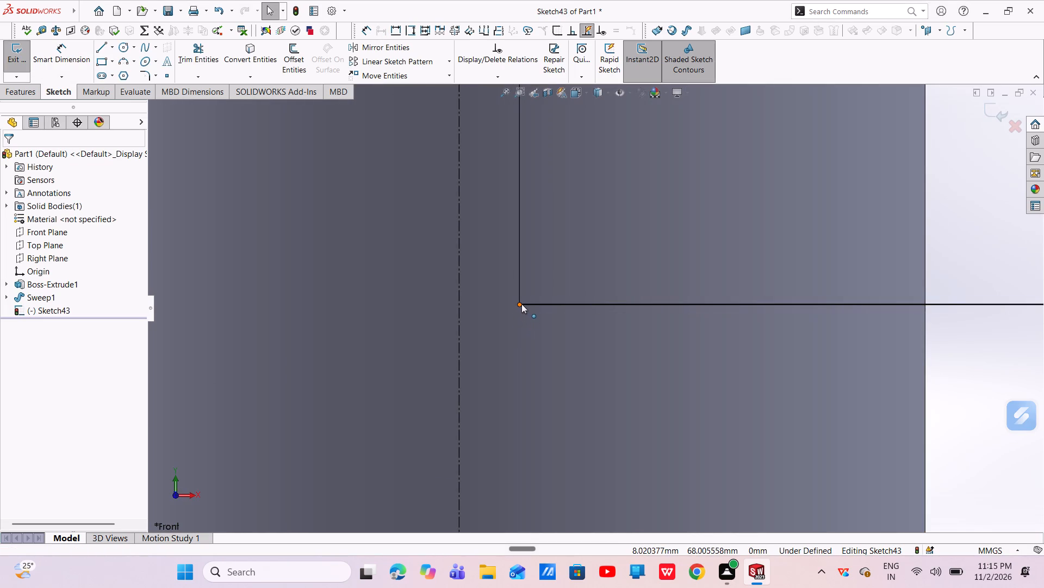
{"action": "left_click", "coordinate": [519, 304]}
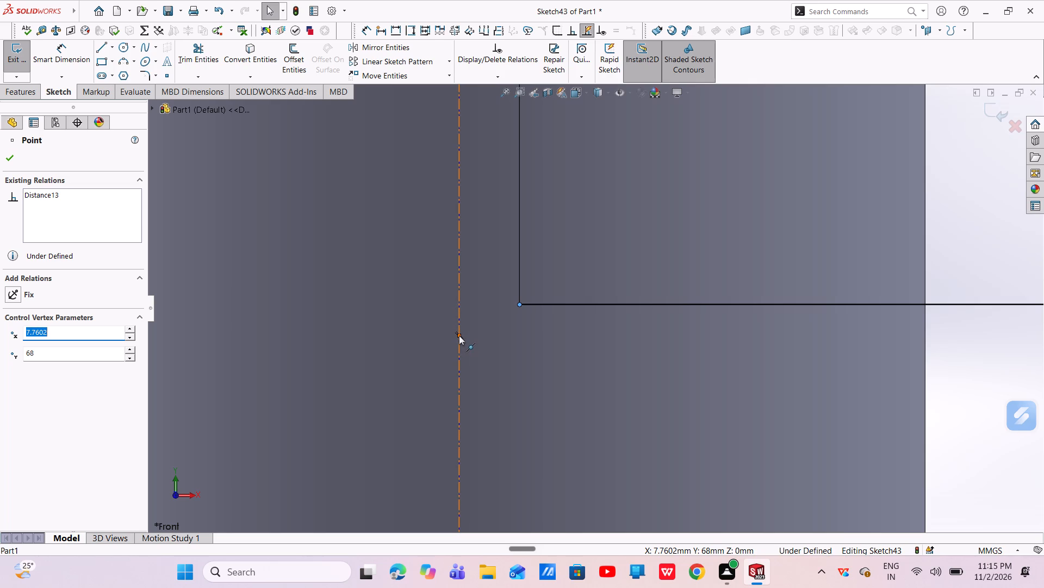
{"action": "left_click", "coordinate": [459, 302], "text": "ctrl"}
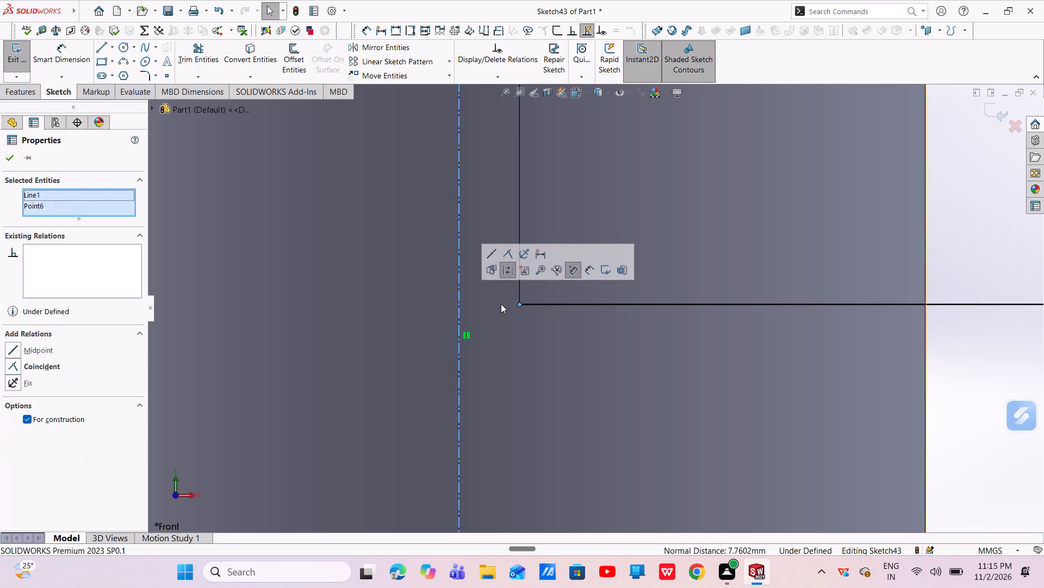
{"action": "left_click", "coordinate": [510, 258]}
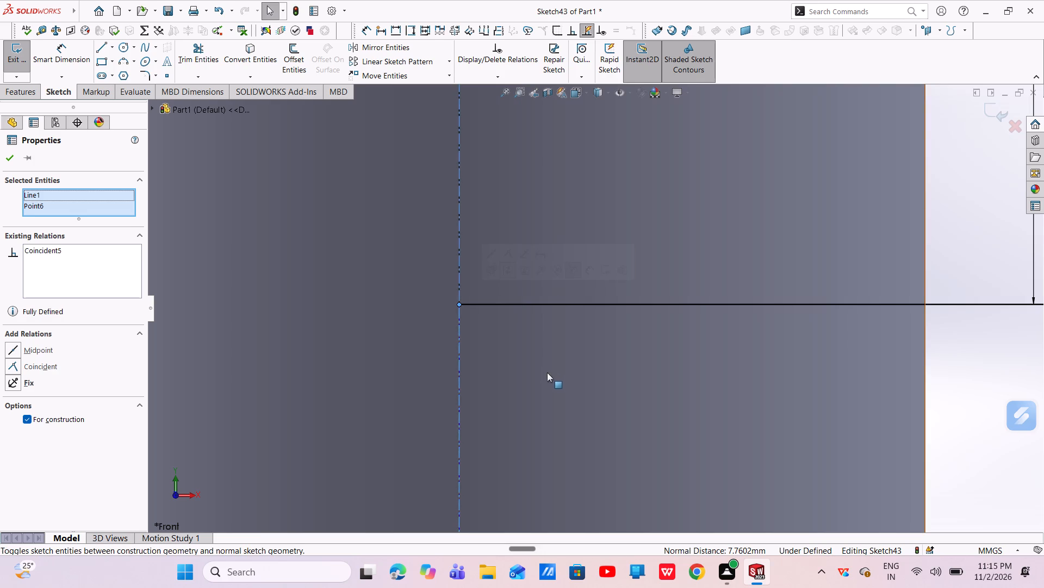
{"action": "key", "text": "Escape"}
Dimension the radius of the first arc, adjoining the 80 mm line, as 90 mm.
{"action": "scroll", "coordinate": [570, 377], "scroll_direction": "up", "scroll_amount": 6}
{"action": "scroll", "coordinate": [679, 363], "scroll_direction": "up", "scroll_amount": 1}
{"action": "scroll", "coordinate": [679, 363], "scroll_direction": "down", "scroll_amount": 1}
{"action": "scroll", "coordinate": [679, 363], "scroll_direction": "up", "scroll_amount": 2}
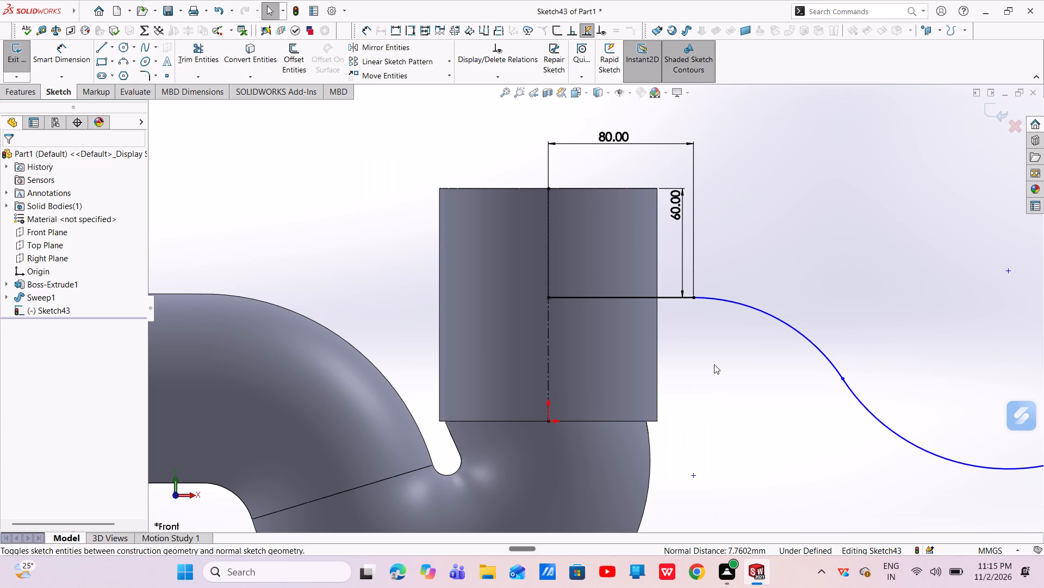
{"action": "scroll", "coordinate": [740, 367], "scroll_direction": "up", "scroll_amount": 4}
{"action": "scroll", "coordinate": [801, 373], "scroll_direction": "down", "scroll_amount": 3}
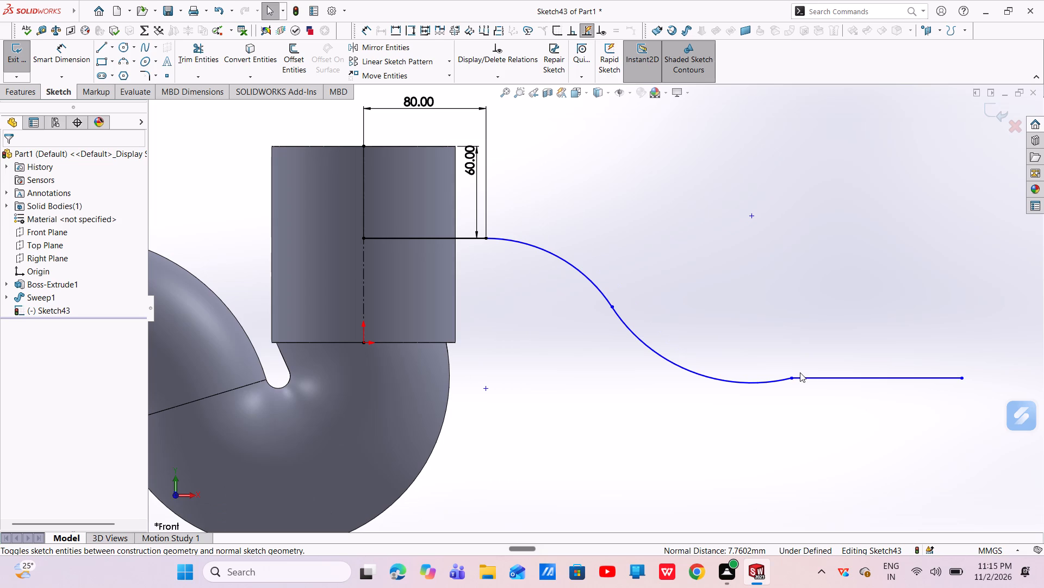
{"action": "left_click", "coordinate": [82, 58]}
{"action": "left_click", "coordinate": [568, 258]}
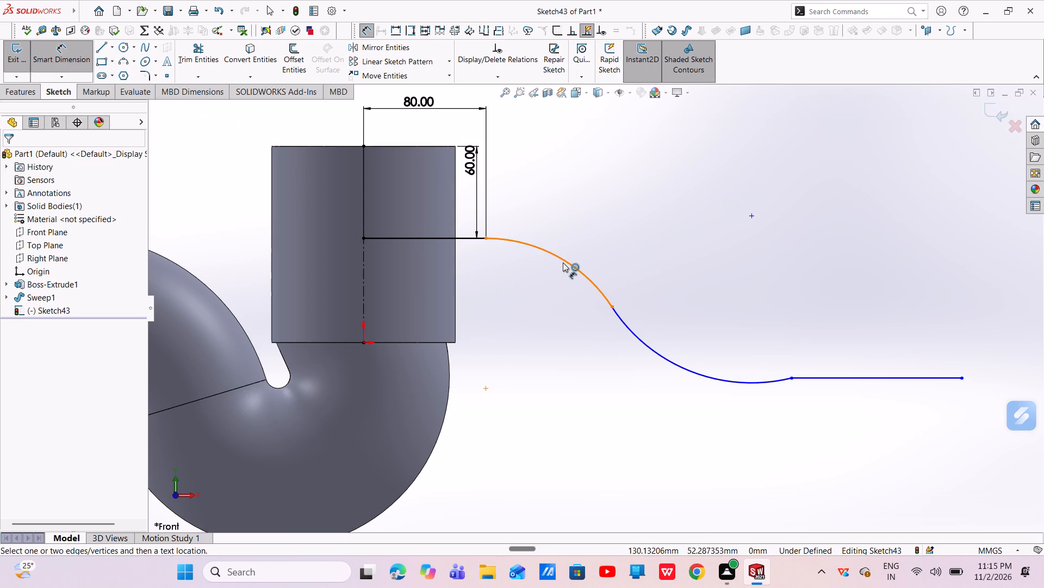
{"action": "left_click", "coordinate": [562, 263]}
{"action": "left_click", "coordinate": [519, 292]}
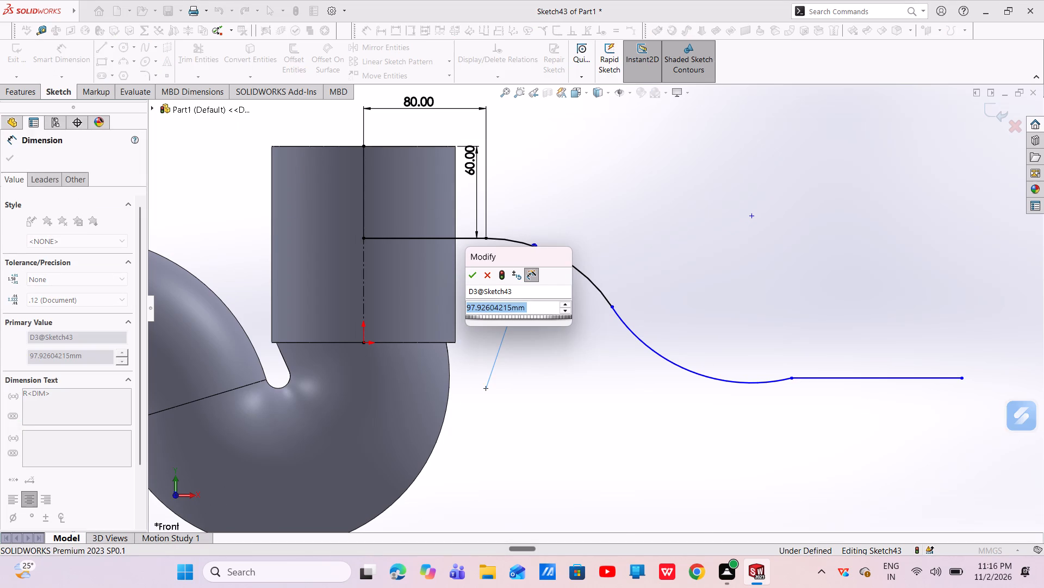
{"action": "key", "text": "BackSpace"}
{"action": "key", "text": "9"}
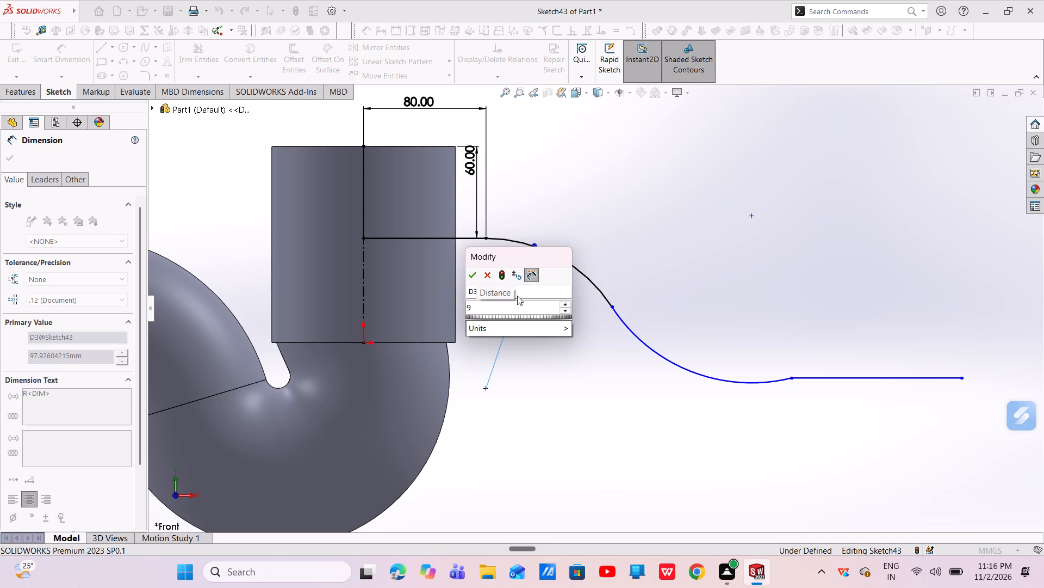
{"action": "key", "text": "0"}
{"action": "key", "text": "Return"}
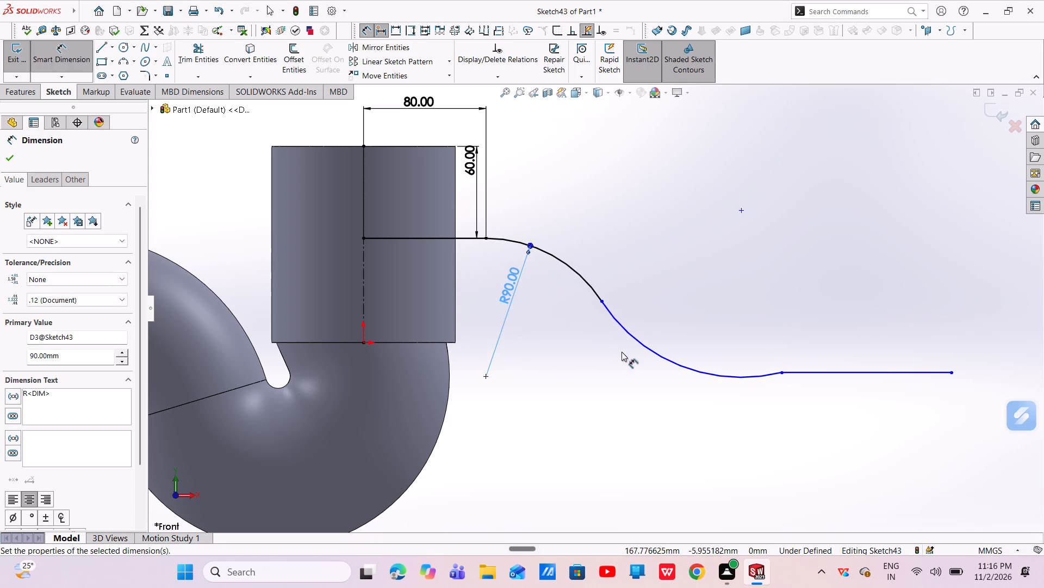
Dimension the radius of the second arc as 100 mm.
{"action": "left_click", "coordinate": [630, 338]}
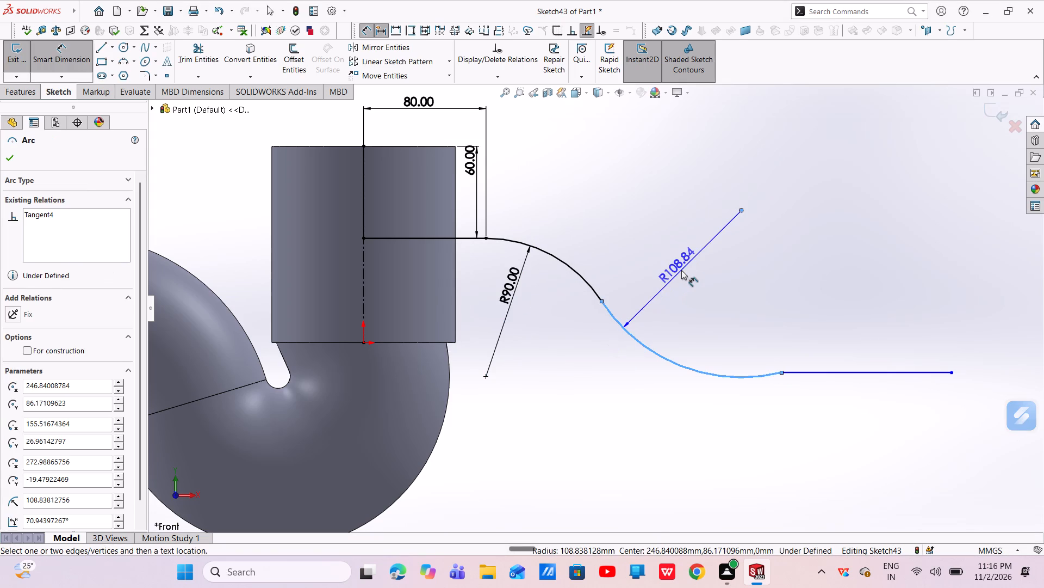
{"action": "left_click", "coordinate": [681, 270]}
{"action": "key", "text": "BackSpace"}
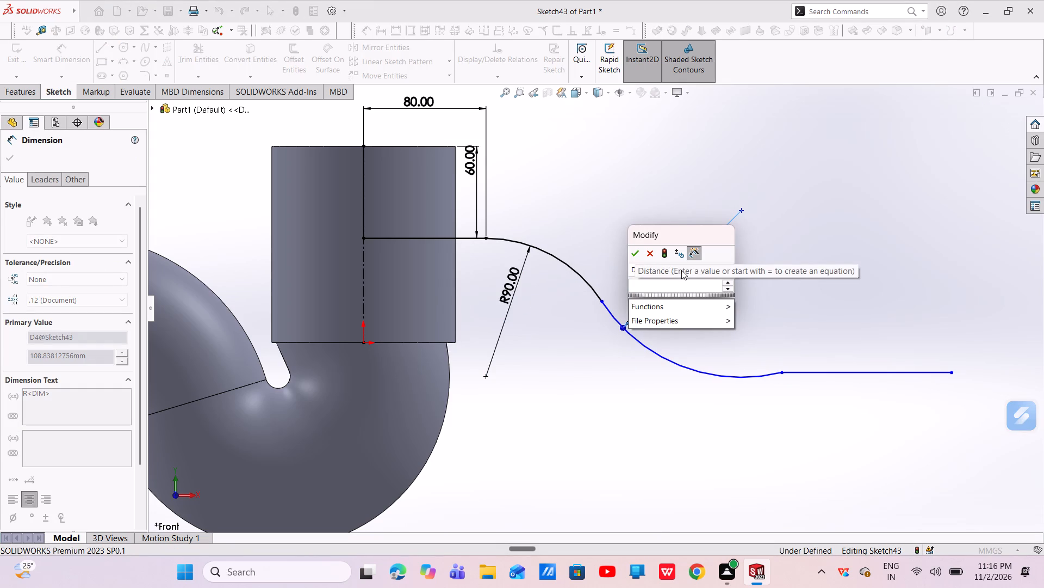
{"action": "type", "text": "100"}
{"action": "key", "text": "Return"}
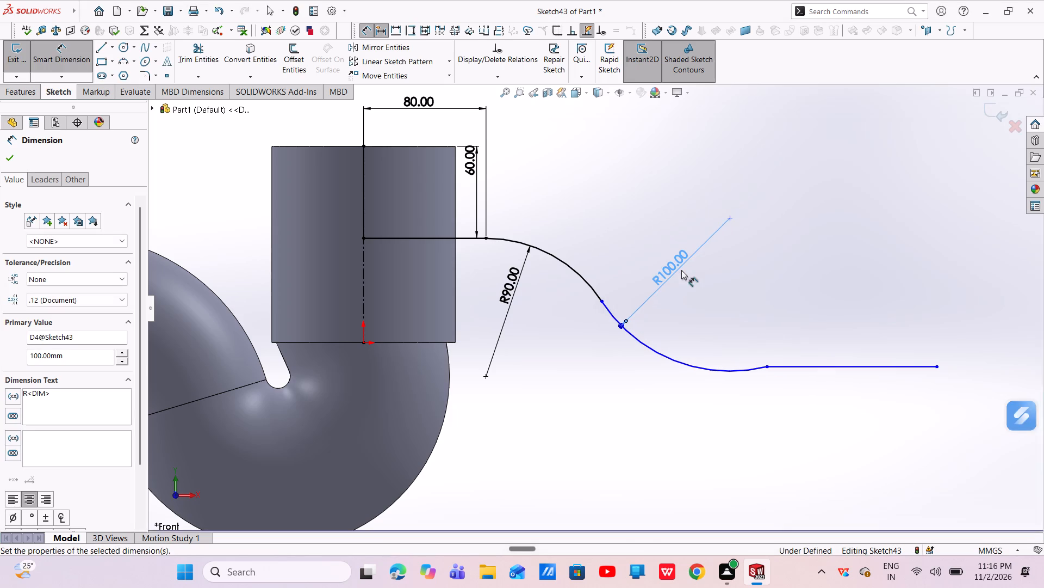
{"action": "key", "text": "Escape"}
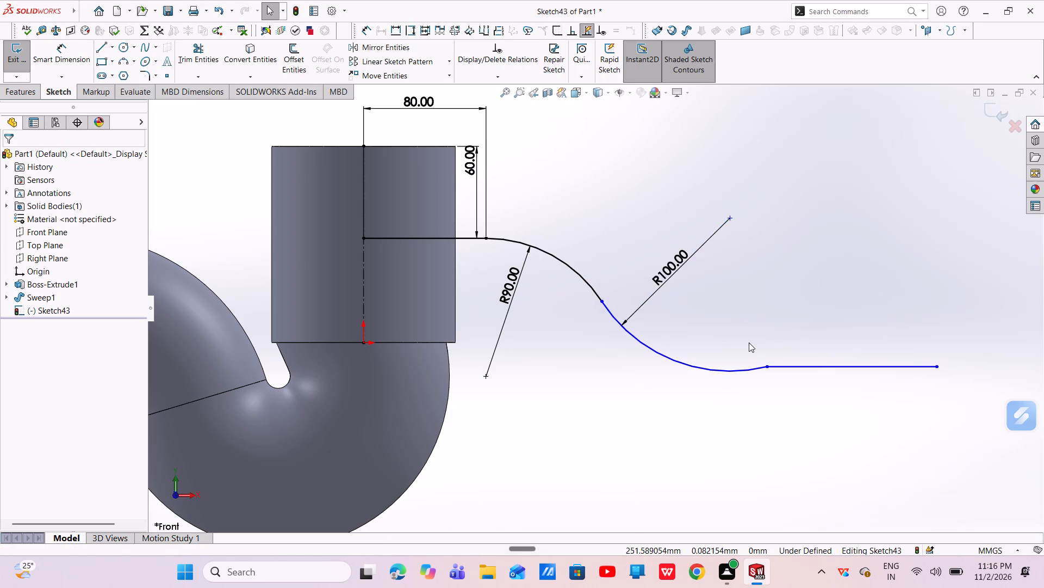
Apply a tangent relation between the R90 and R100 arcs.
{"action": "scroll", "coordinate": [748, 342], "scroll_direction": "up", "scroll_amount": 3}
{"action": "scroll", "coordinate": [825, 346], "scroll_direction": "down", "scroll_amount": 2}
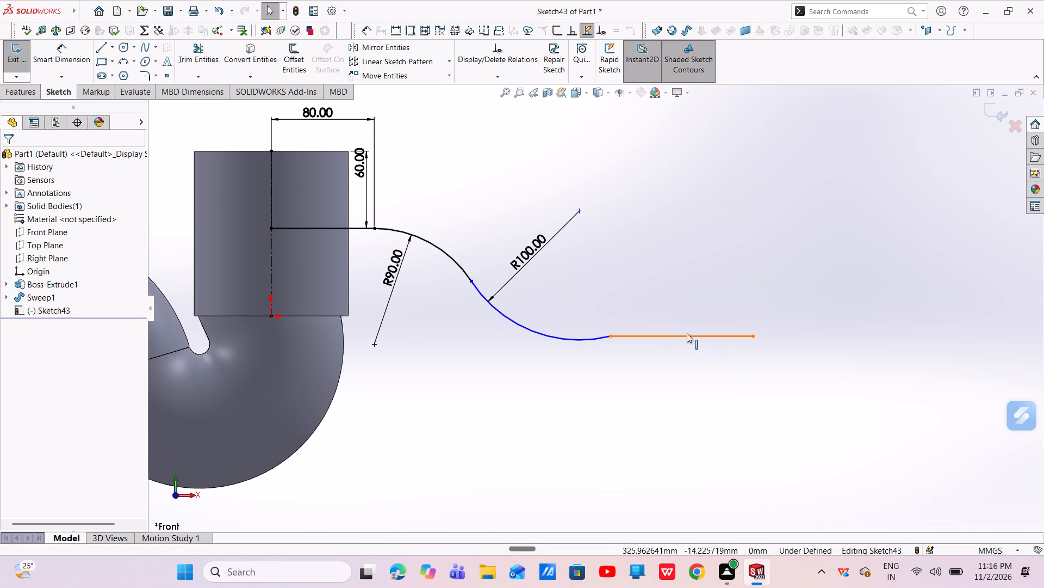
{"action": "left_click", "coordinate": [461, 267]}
{"action": "left_click", "coordinate": [490, 305], "text": "ctrl"}
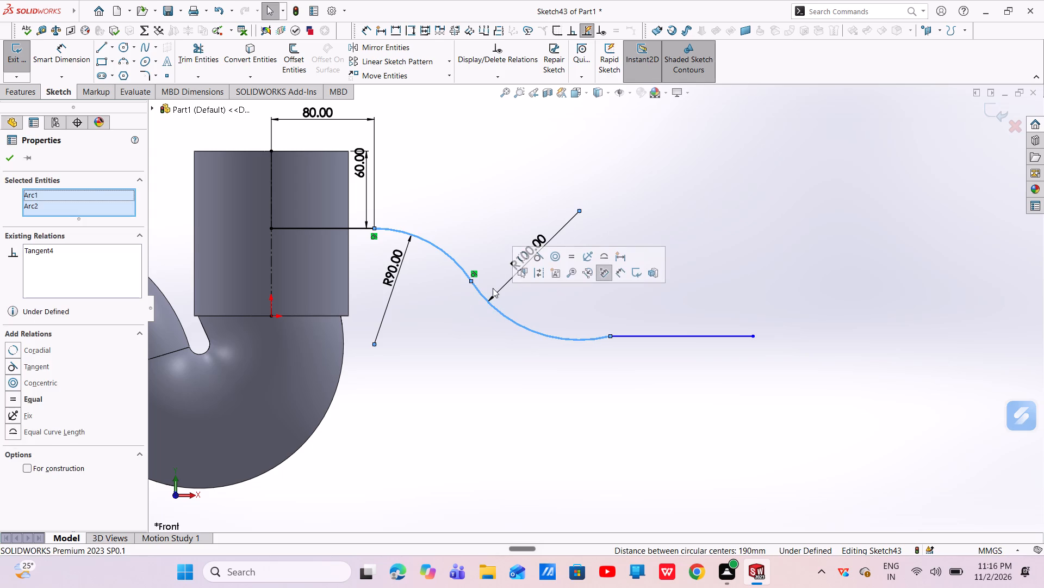
{"action": "left_click", "coordinate": [536, 260]}
{"action": "key", "text": "Escape"}
{"action": "key", "text": "Escape"}
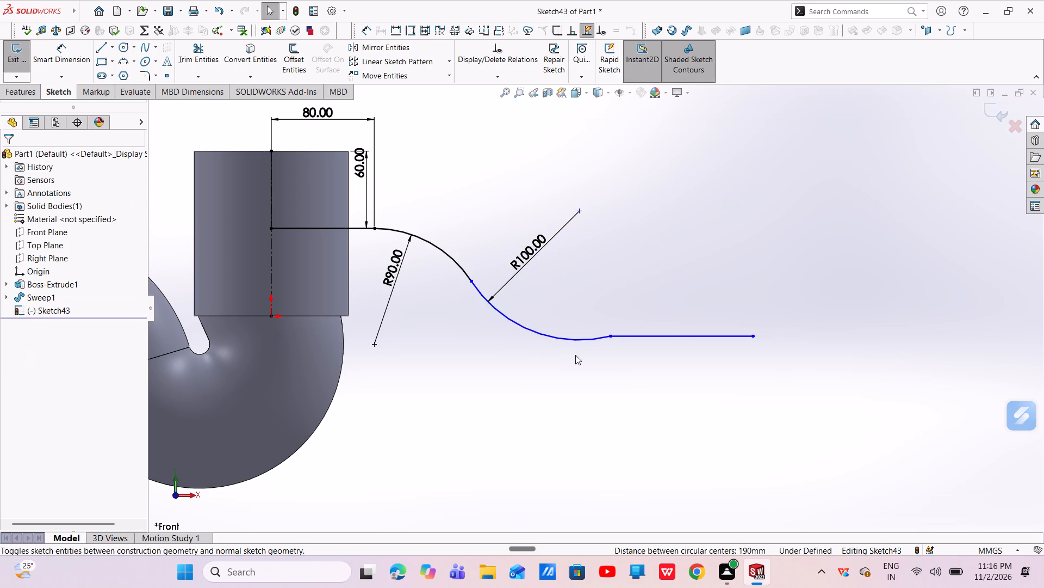
Apply a tangent relation between the R100 arc and the horizontal end line.
{"action": "left_click", "coordinate": [589, 338]}
{"action": "left_click", "coordinate": [626, 335], "text": "ctrl"}
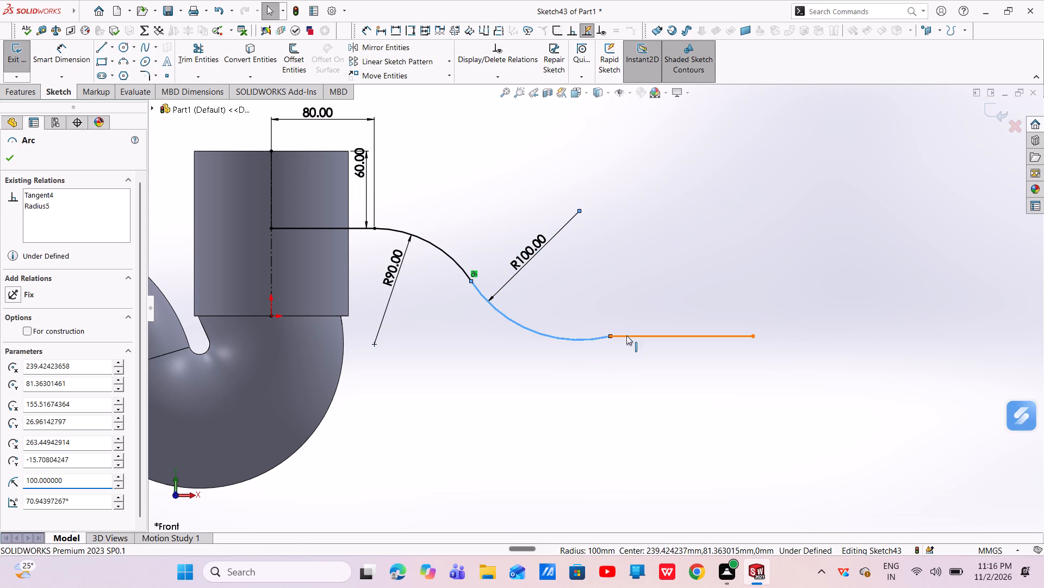
{"action": "left_click", "coordinate": [655, 289]}
{"action": "key", "text": "Escape"}
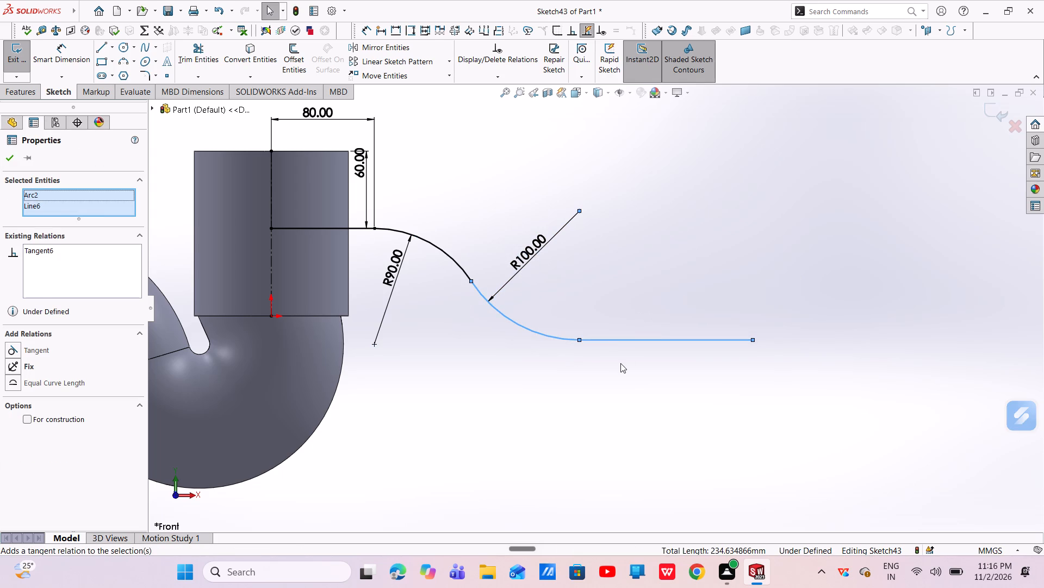
{"action": "key", "text": "Escape"}
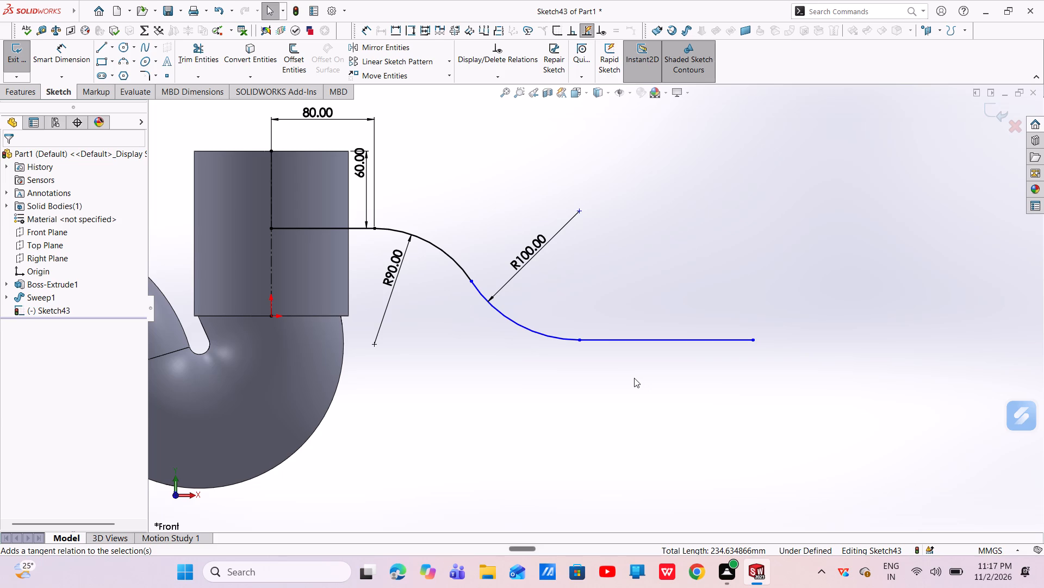
{"action": "left_click", "coordinate": [646, 342]}
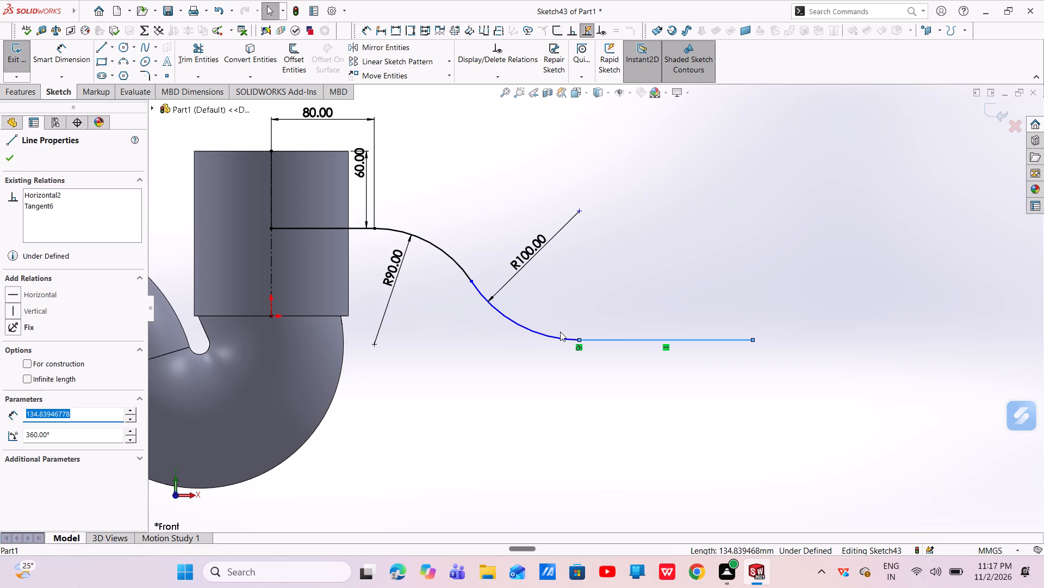
{"action": "left_click", "coordinate": [555, 338], "text": "ctrl"}
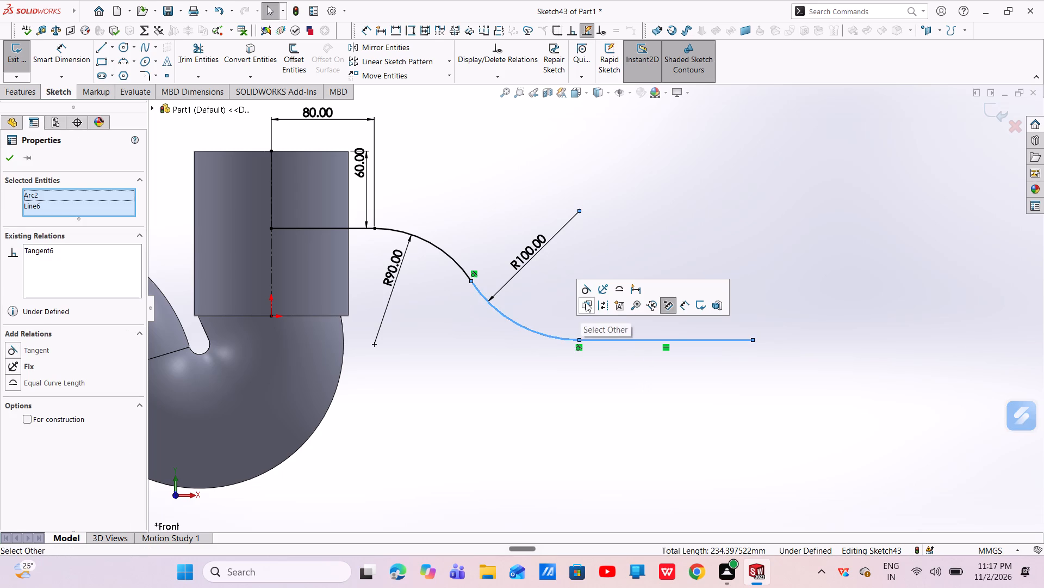
{"action": "left_click", "coordinate": [587, 289]}
{"action": "key", "text": "Escape"}
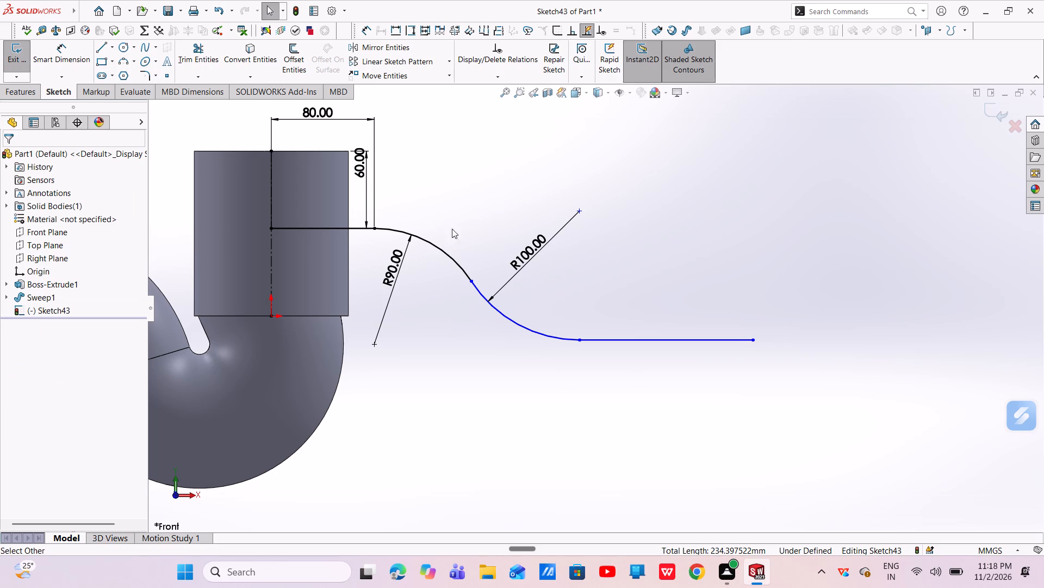
Dimension the horizontal distance from the origin to the end line's outer endpoint as 240 mm.
{"action": "left_click", "coordinate": [56, 53]}
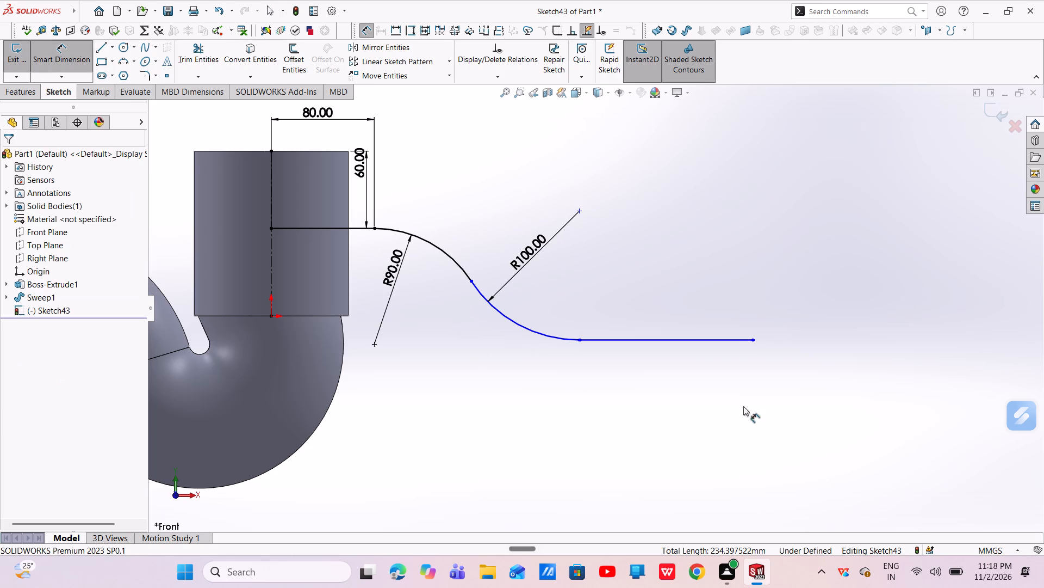
{"action": "left_click", "coordinate": [753, 341]}
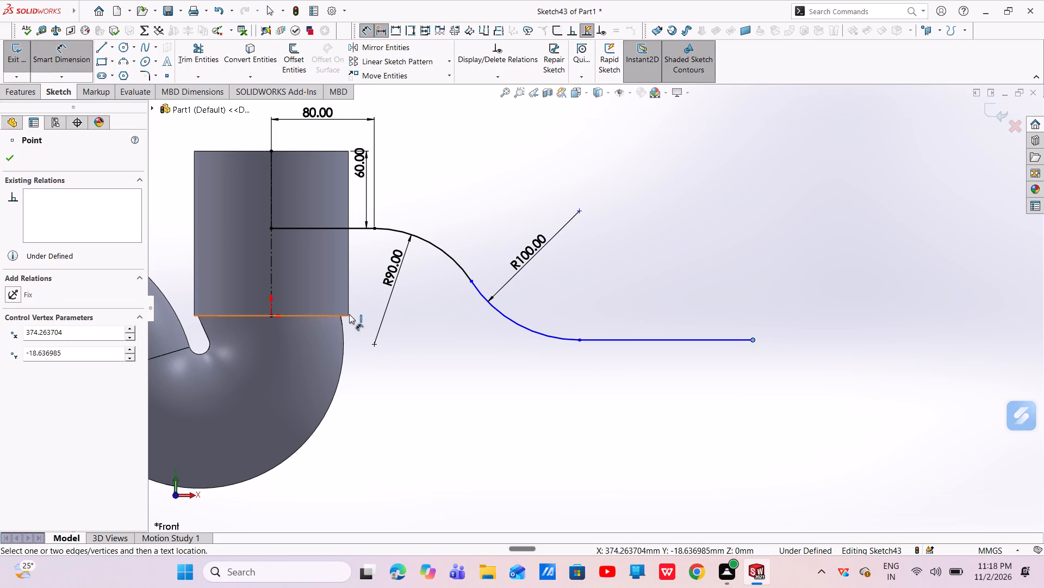
{"action": "left_click", "coordinate": [270, 319]}
{"action": "left_click", "coordinate": [495, 460]}
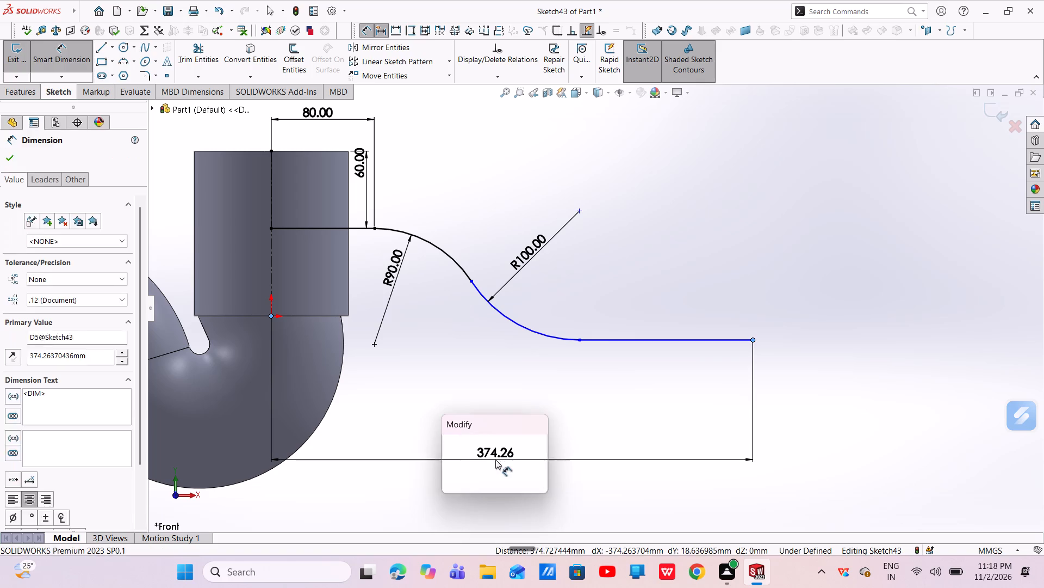
{"action": "key", "text": "BackSpace"}
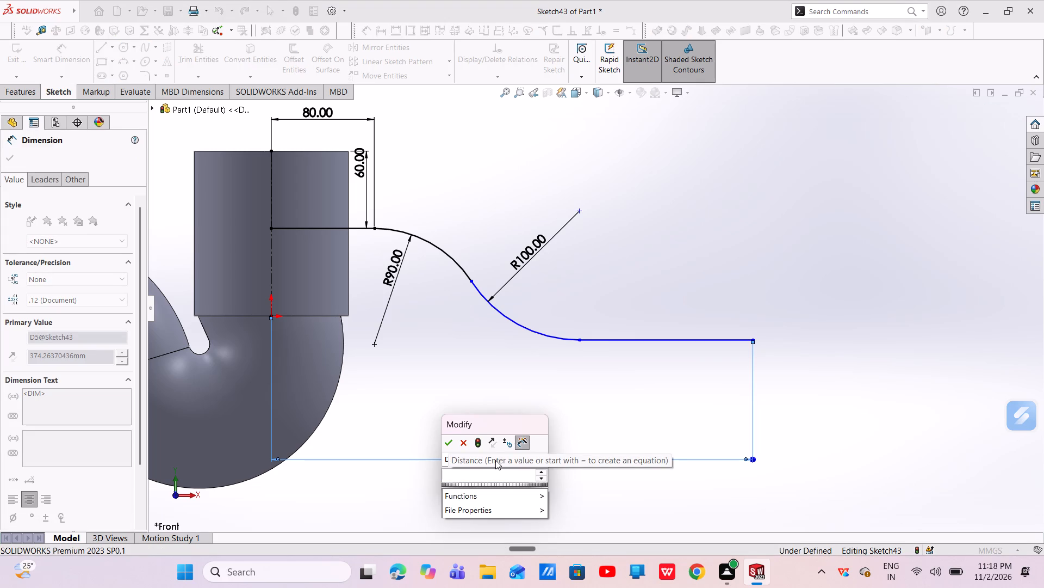
{"action": "type", "text": "240"}
{"action": "key", "text": "Return"}
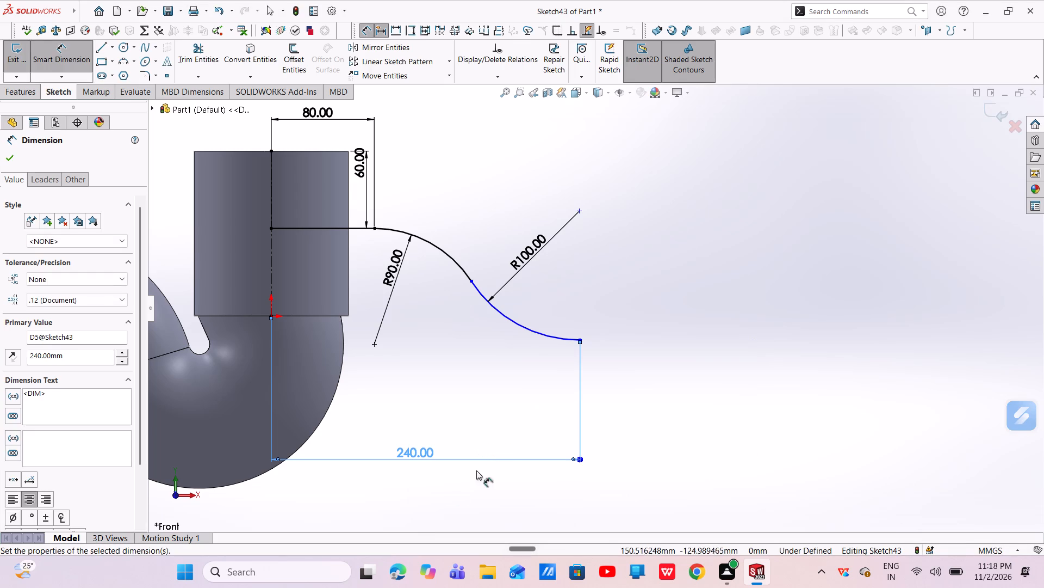
{"action": "key", "text": "Escape"}
{"action": "key", "text": "Escape"}
Move the junction of the R100 arc and the end line up and inward, making the end line about 36 mm long.
{"action": "scroll", "coordinate": [571, 321], "scroll_direction": "down", "scroll_amount": 1}
{"action": "scroll", "coordinate": [571, 321], "scroll_direction": "up", "scroll_amount": 1}
{"action": "scroll", "coordinate": [571, 321], "scroll_direction": "down", "scroll_amount": 4}
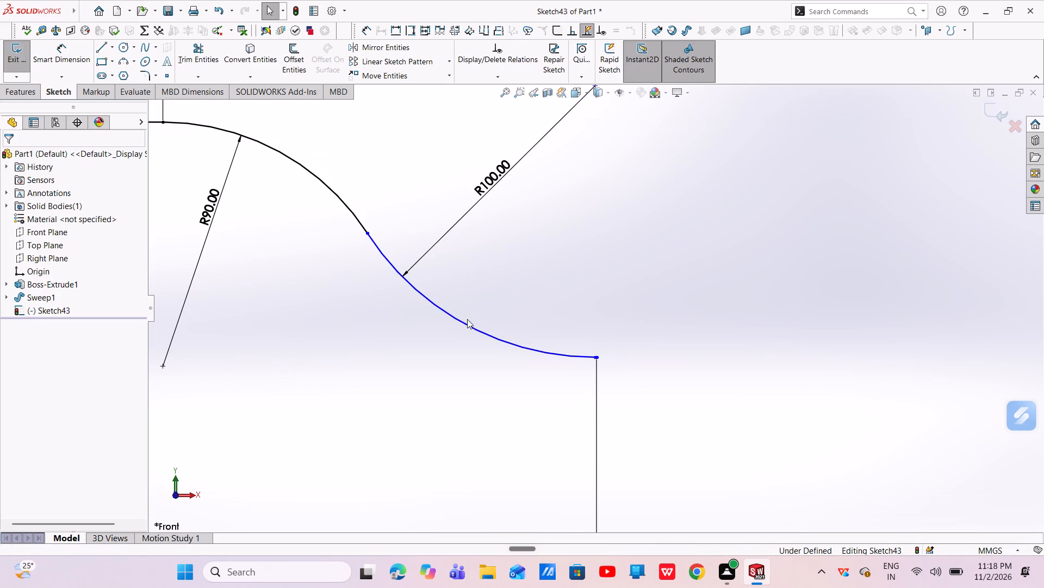
{"action": "scroll", "coordinate": [591, 353], "scroll_direction": "down", "scroll_amount": 13}
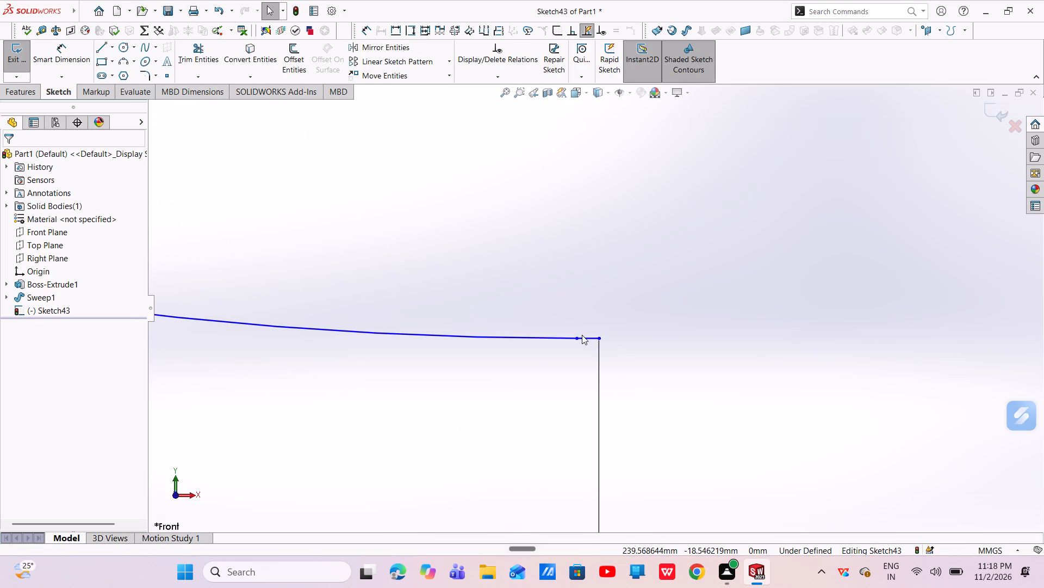
{"action": "left_click_drag", "start_coordinate": [577, 339], "coordinate": [355, 338]}
{"action": "scroll", "coordinate": [501, 336], "scroll_direction": "up", "scroll_amount": 9}
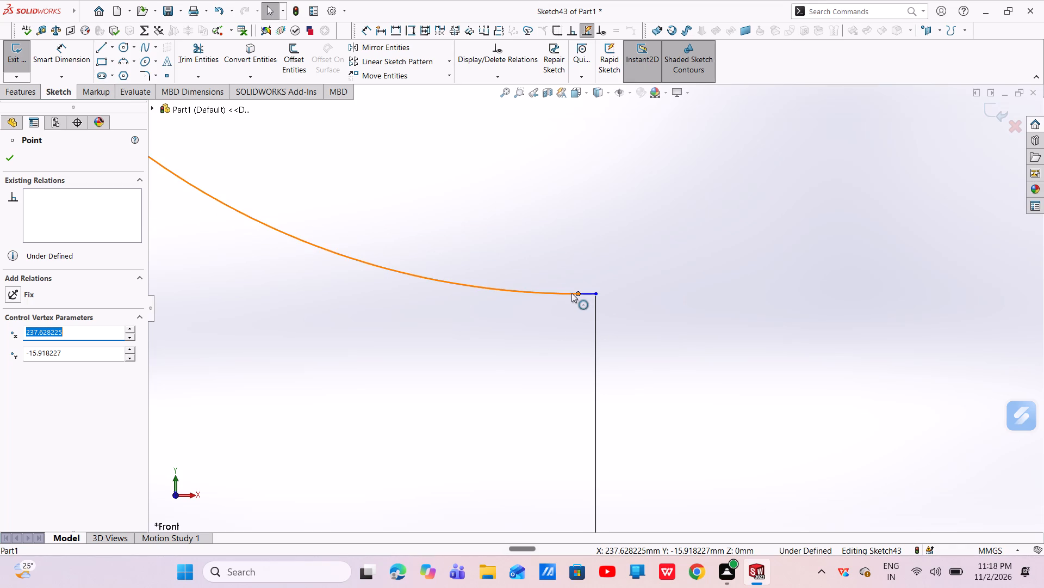
{"action": "left_click_drag", "start_coordinate": [578, 294], "coordinate": [412, 289]}
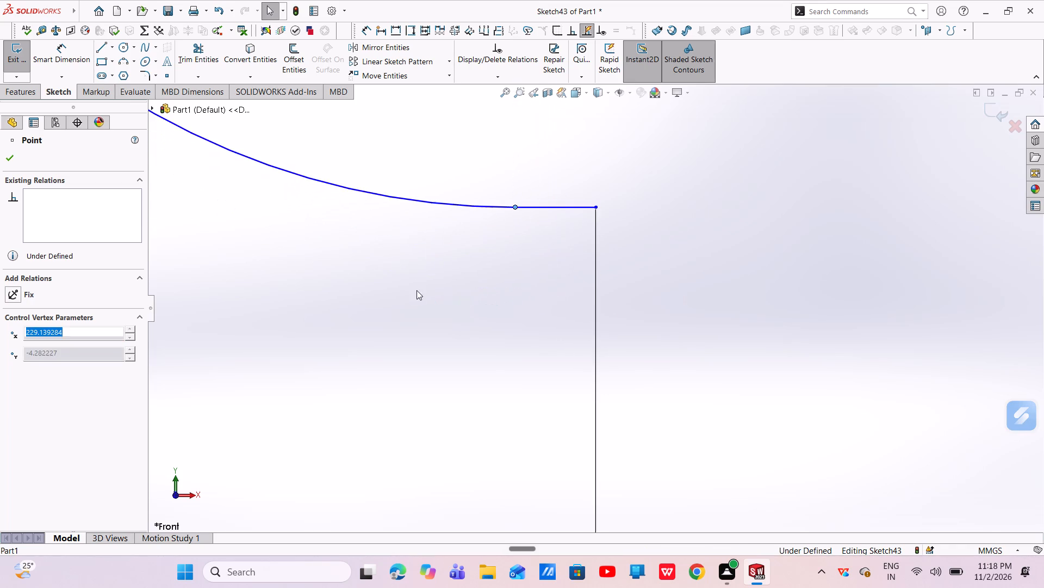
{"action": "scroll", "coordinate": [564, 291], "scroll_direction": "up", "scroll_amount": 9}
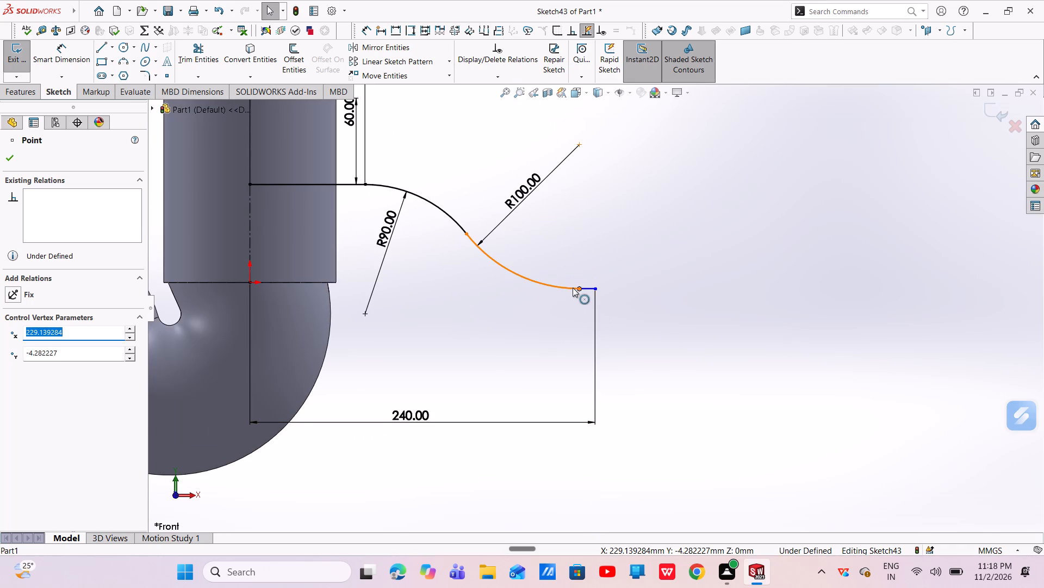
{"action": "left_click_drag", "start_coordinate": [580, 290], "coordinate": [477, 278]}
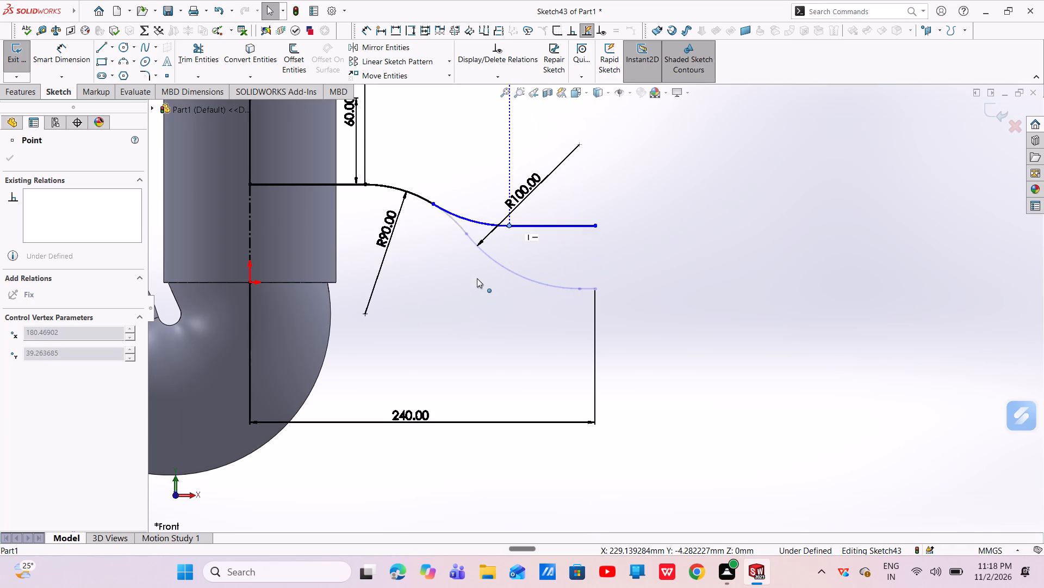
{"action": "left_click_drag", "start_coordinate": [477, 278], "coordinate": [454, 281]}
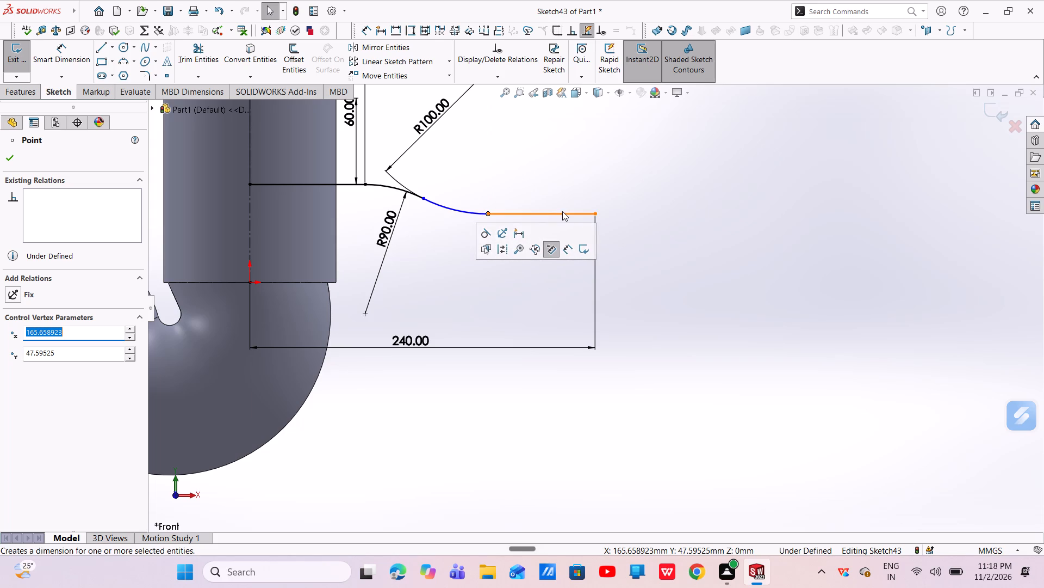
{"action": "left_click_drag", "start_coordinate": [489, 215], "coordinate": [505, 242]}
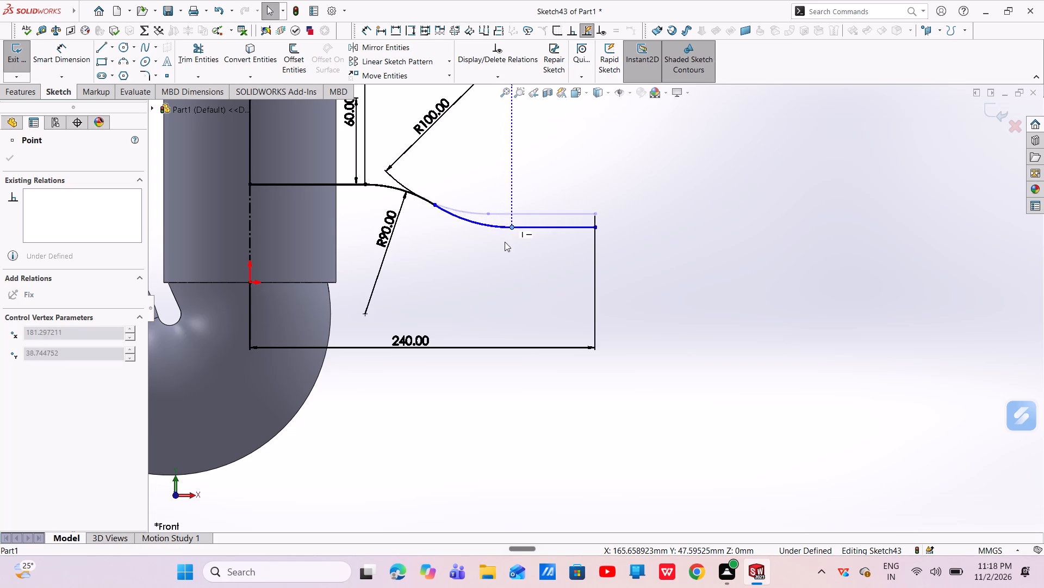
{"action": "left_click_drag", "start_coordinate": [505, 242], "coordinate": [505, 294]}
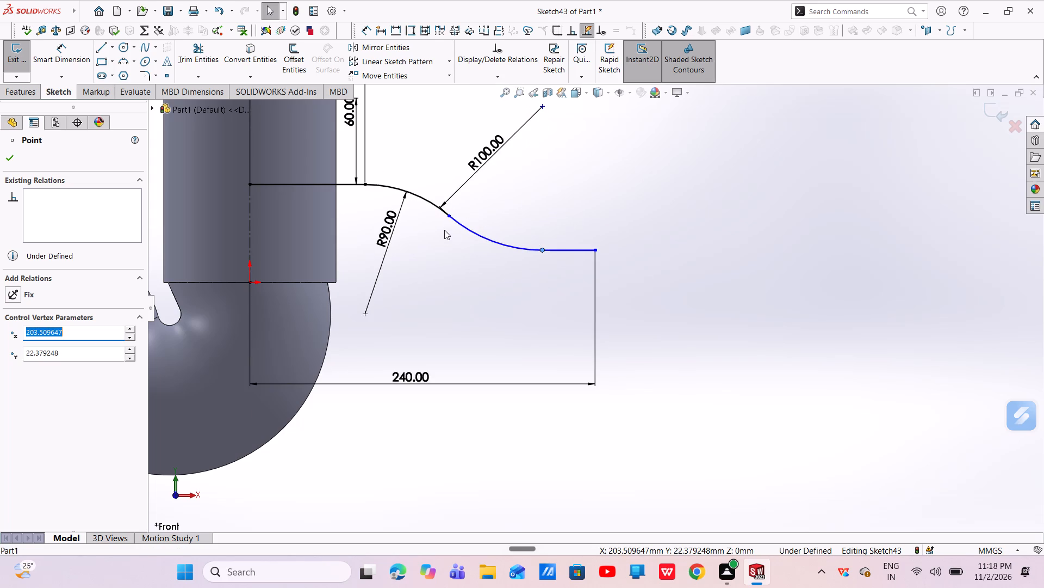
{"action": "key", "text": "Escape"}
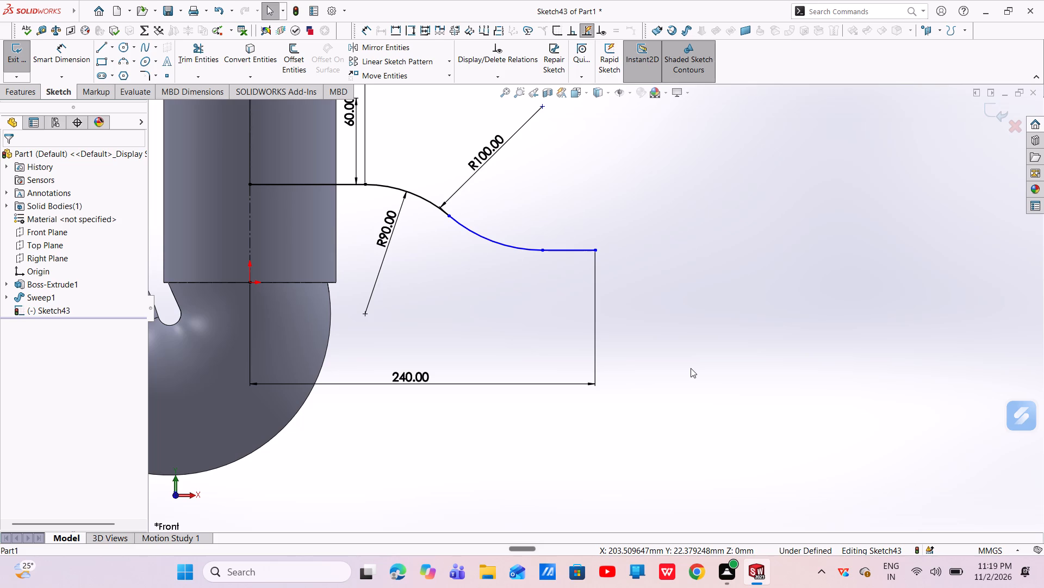
Dimension the vertical distance from the cylinder's top edge to the horizontal end line as 110 mm.
{"action": "scroll", "coordinate": [362, 204], "scroll_direction": "up", "scroll_amount": 3}
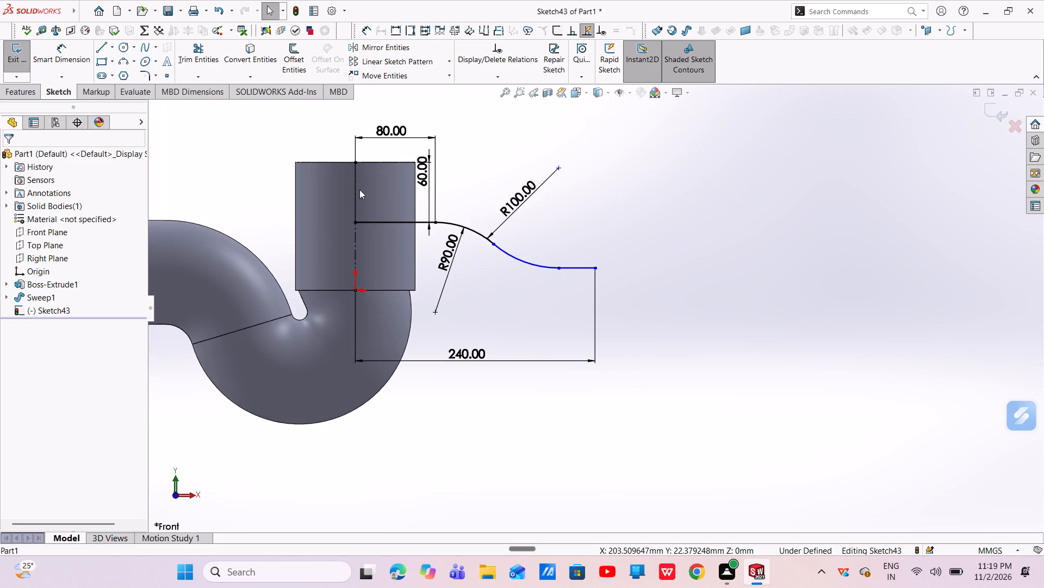
{"action": "scroll", "coordinate": [443, 212], "scroll_direction": "down", "scroll_amount": 2}
{"action": "left_click", "coordinate": [67, 63]}
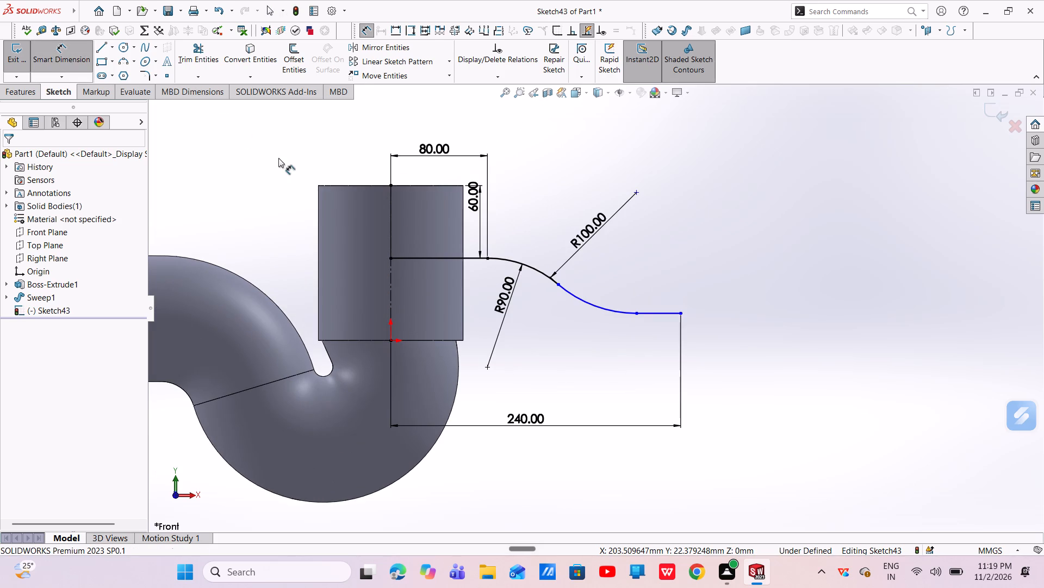
{"action": "left_click", "coordinate": [661, 313]}
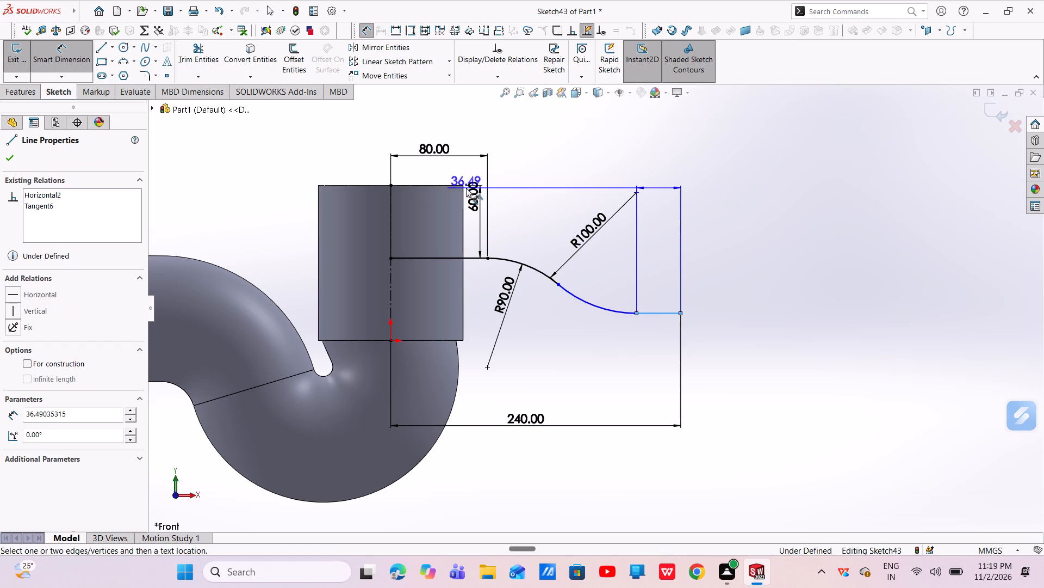
{"action": "left_click", "coordinate": [450, 187]}
{"action": "left_click", "coordinate": [686, 256]}
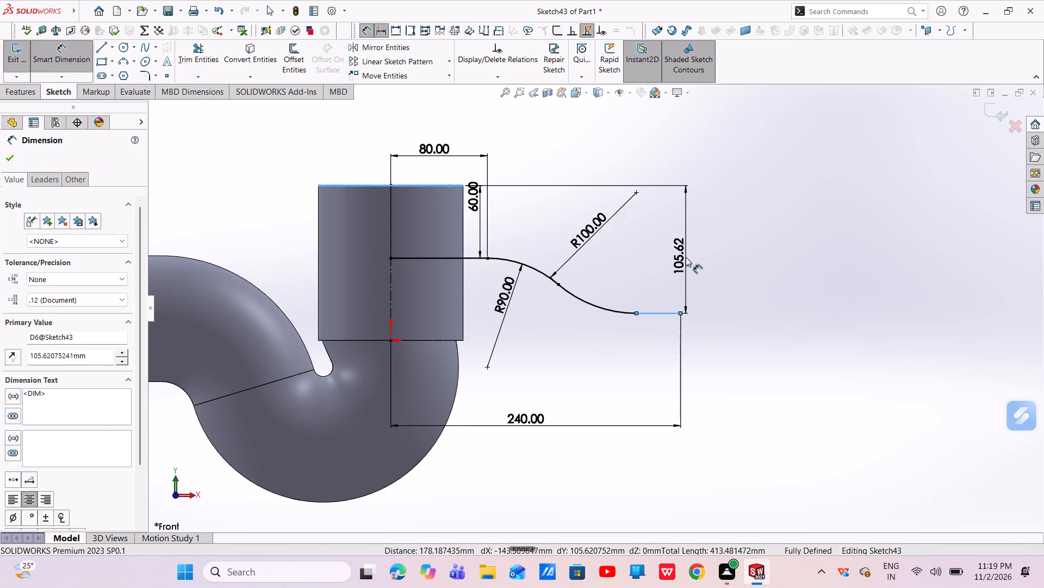
{"action": "key", "text": "BackSpace"}
{"action": "type", "text": "110"}
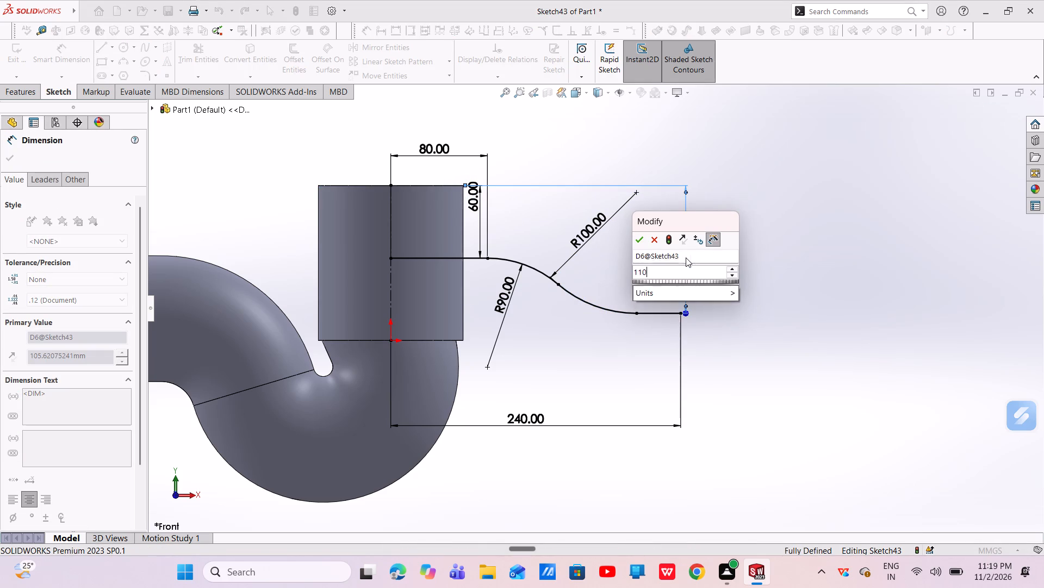
{"action": "key", "text": "Return"}
{"action": "key", "text": "Escape"}
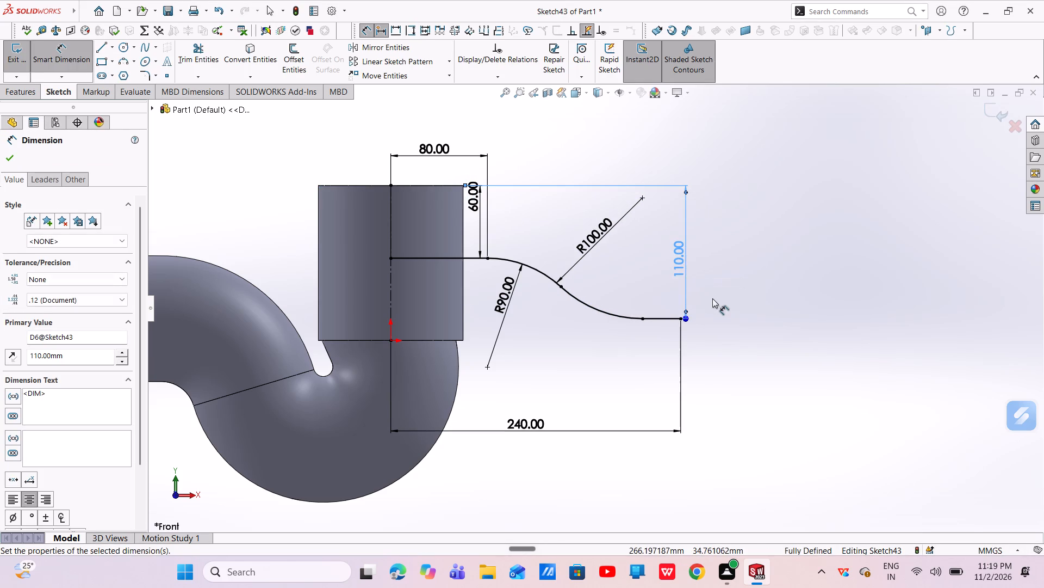
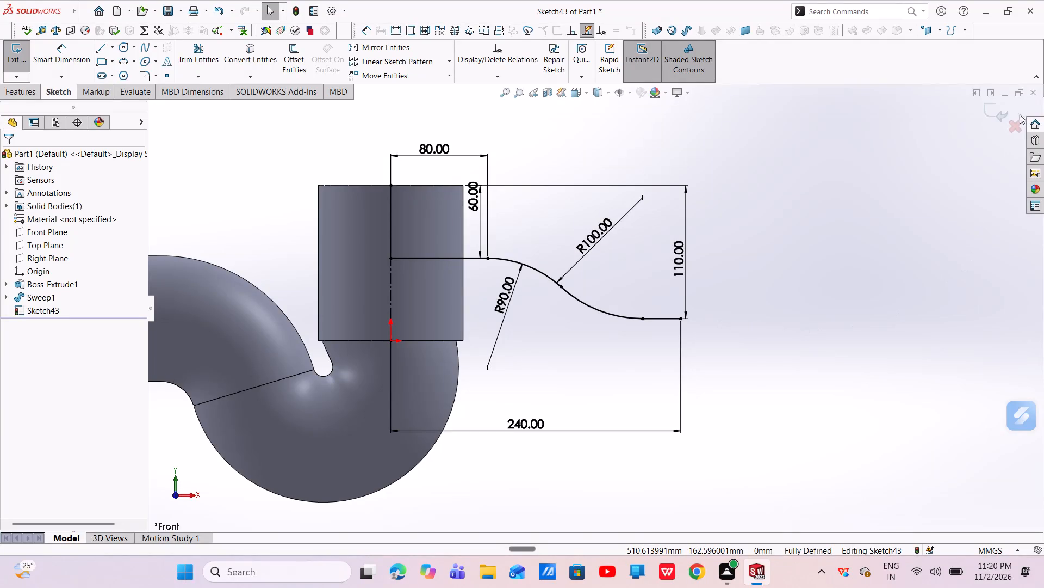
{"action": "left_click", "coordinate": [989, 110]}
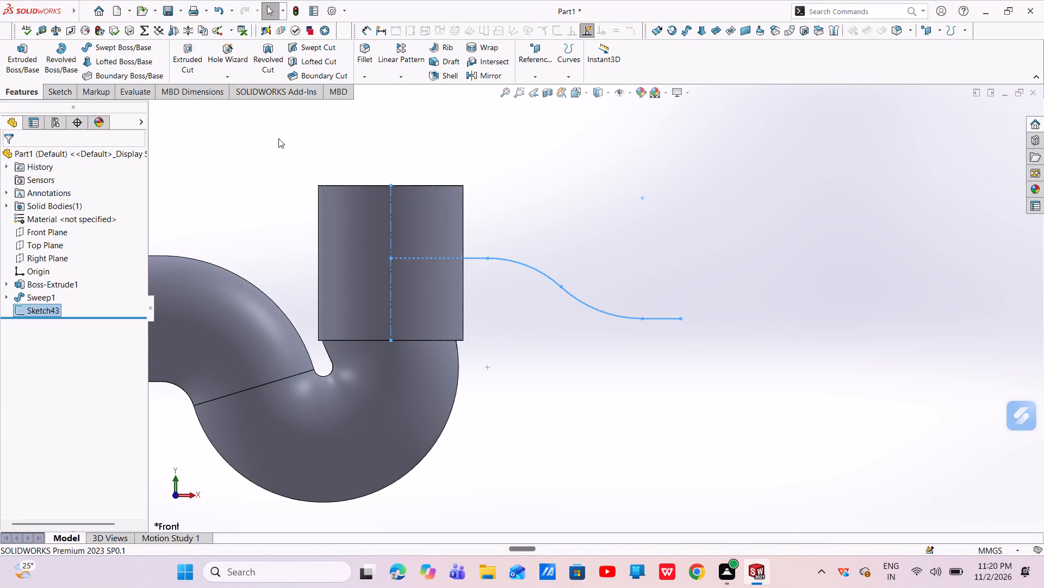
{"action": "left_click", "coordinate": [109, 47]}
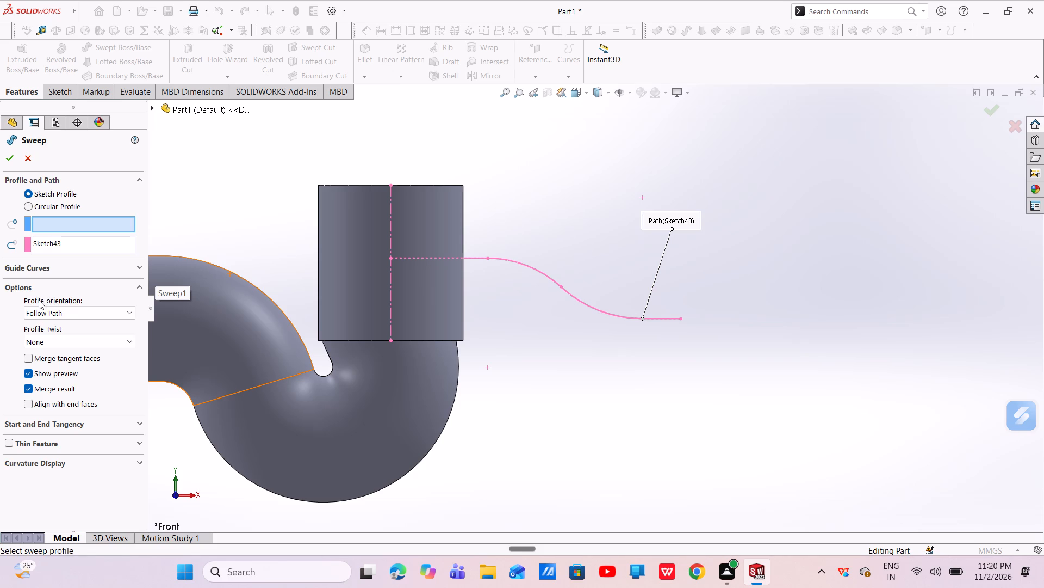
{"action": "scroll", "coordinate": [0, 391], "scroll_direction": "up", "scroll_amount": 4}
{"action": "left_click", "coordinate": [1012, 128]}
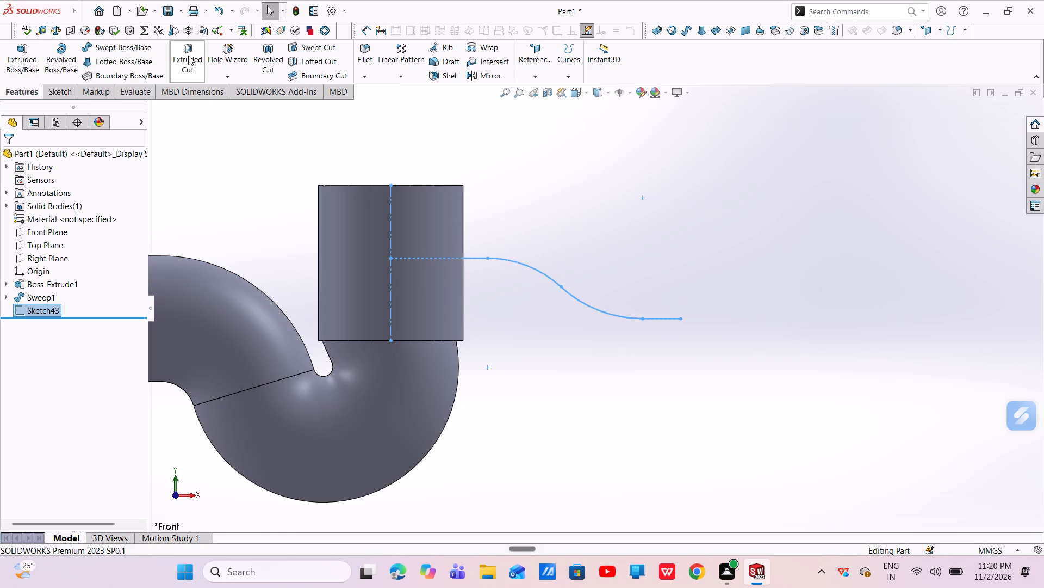
Draw a horizontal construction centreline about 482 mm long from the path's outer endpoint to the first pipe's open end face.
{"action": "left_click", "coordinate": [49, 95]}
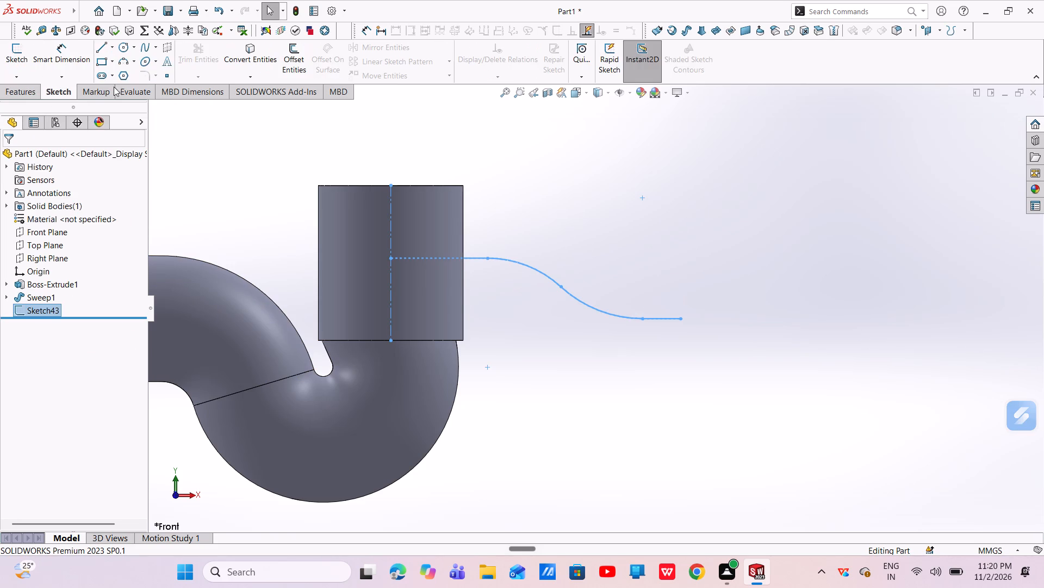
{"action": "left_click", "coordinate": [111, 54]}
{"action": "left_click", "coordinate": [121, 71]}
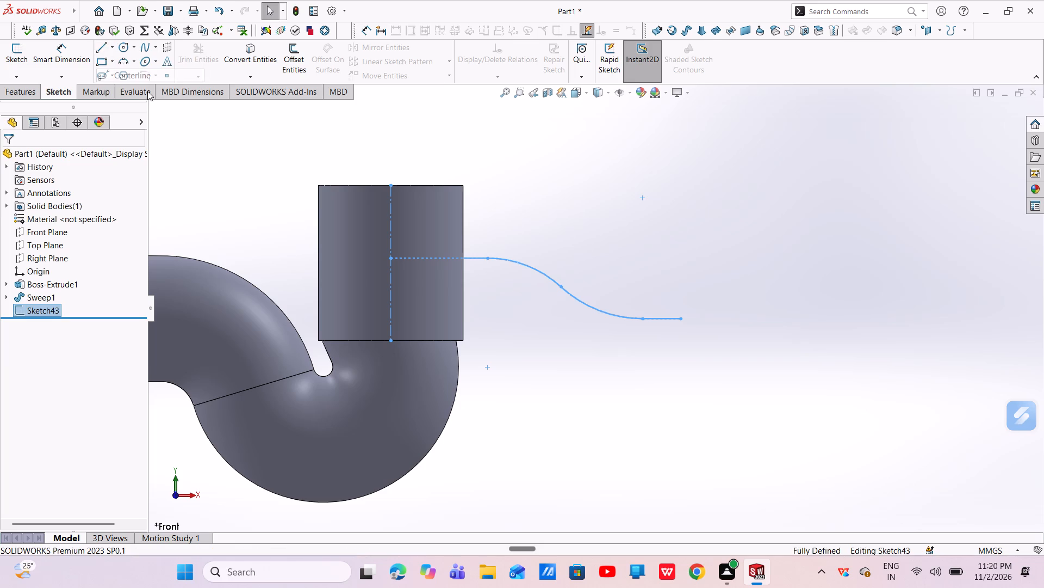
{"action": "left_click", "coordinate": [679, 319]}
{"action": "scroll", "coordinate": [259, 338], "scroll_direction": "up", "scroll_amount": 3}
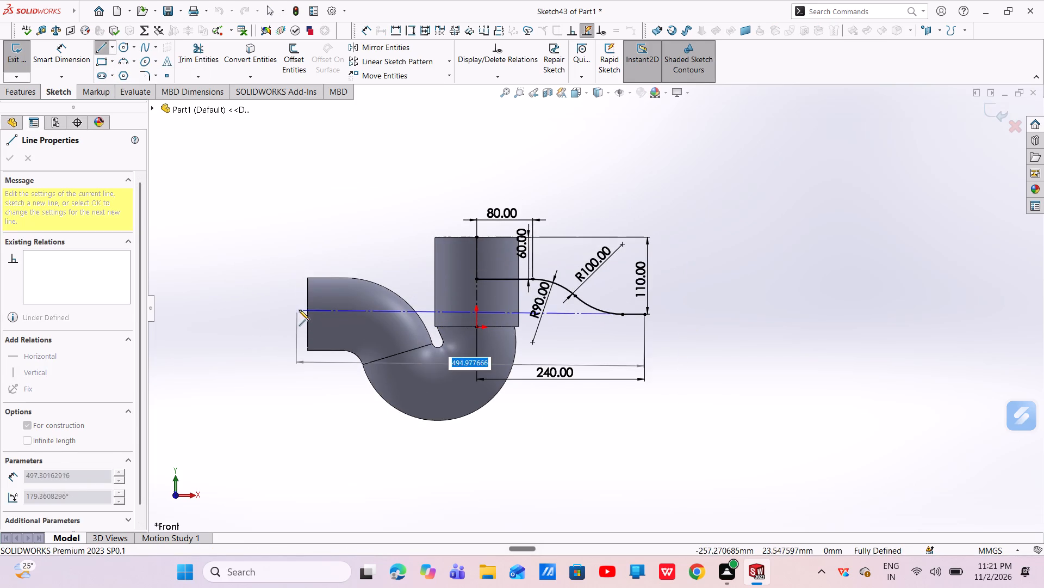
{"action": "left_click", "coordinate": [308, 313]}
{"action": "right_click", "coordinate": [308, 313]}
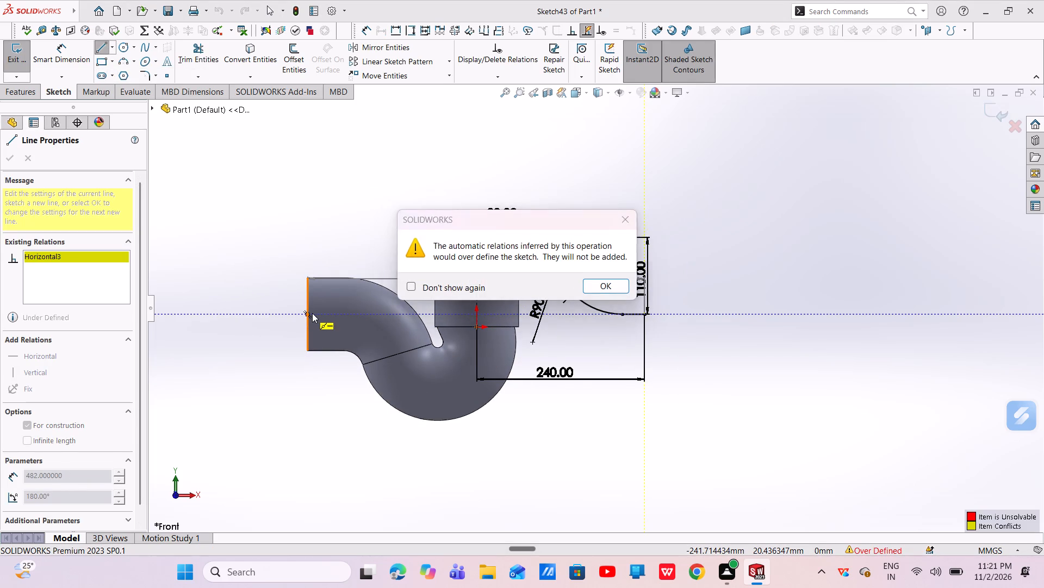
{"action": "left_click", "coordinate": [620, 226]}
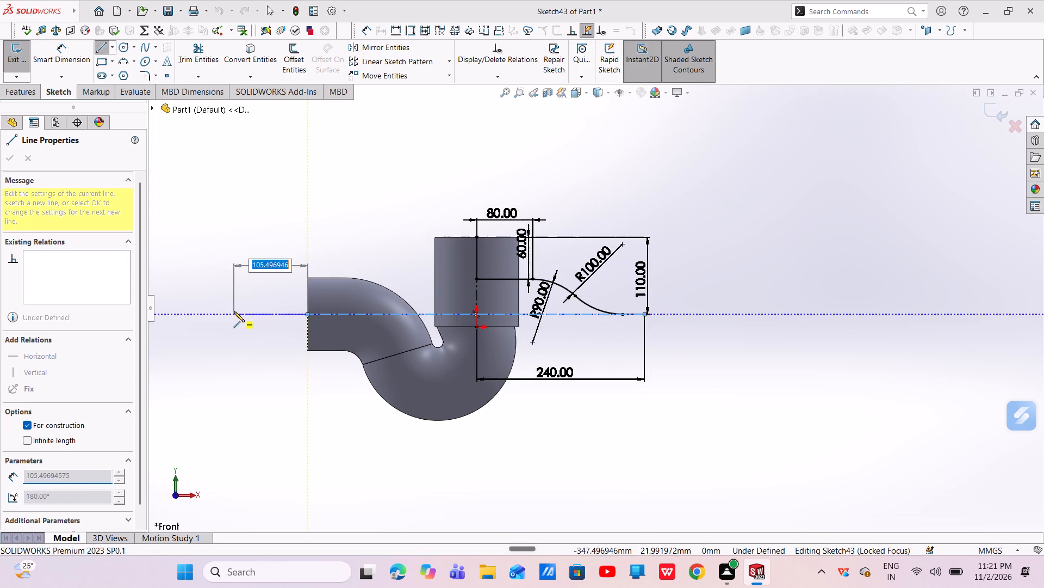
{"action": "right_click", "coordinate": [233, 311]}
{"action": "left_click", "coordinate": [248, 320]}
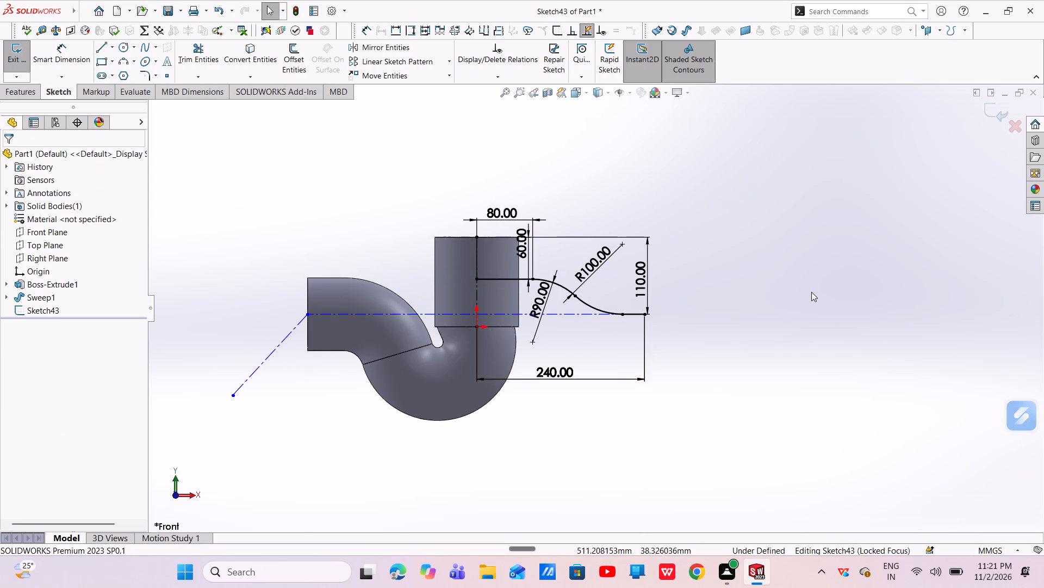
Delete the stray diagonal centreline segment that extends beyond the first pipe's open end.
{"action": "scroll", "coordinate": [618, 305], "scroll_direction": "down", "scroll_amount": 2}
{"action": "scroll", "coordinate": [310, 336], "scroll_direction": "up", "scroll_amount": 3}
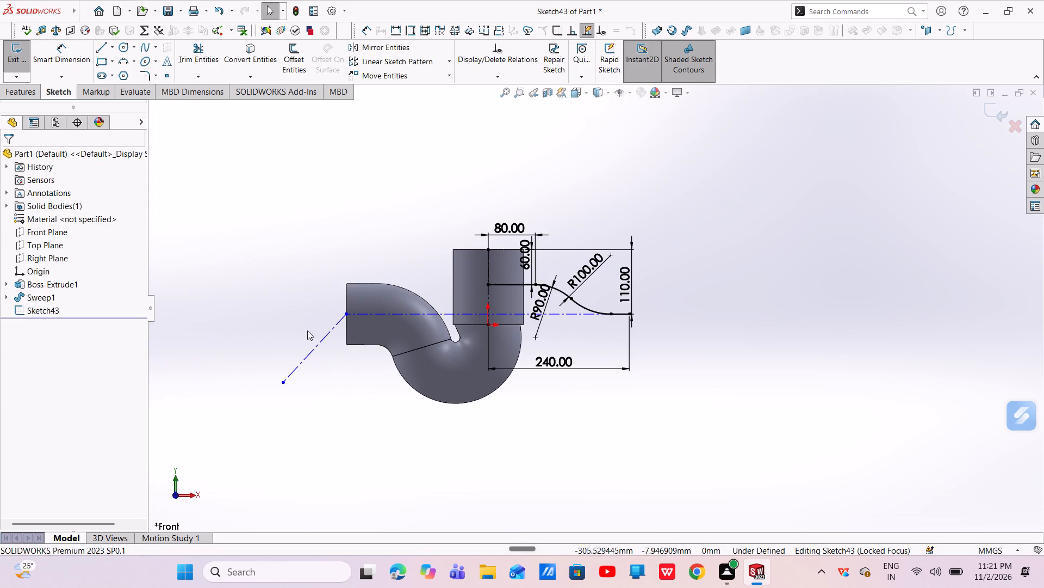
{"action": "left_click", "coordinate": [317, 346]}
{"action": "right_click", "coordinate": [317, 346]}
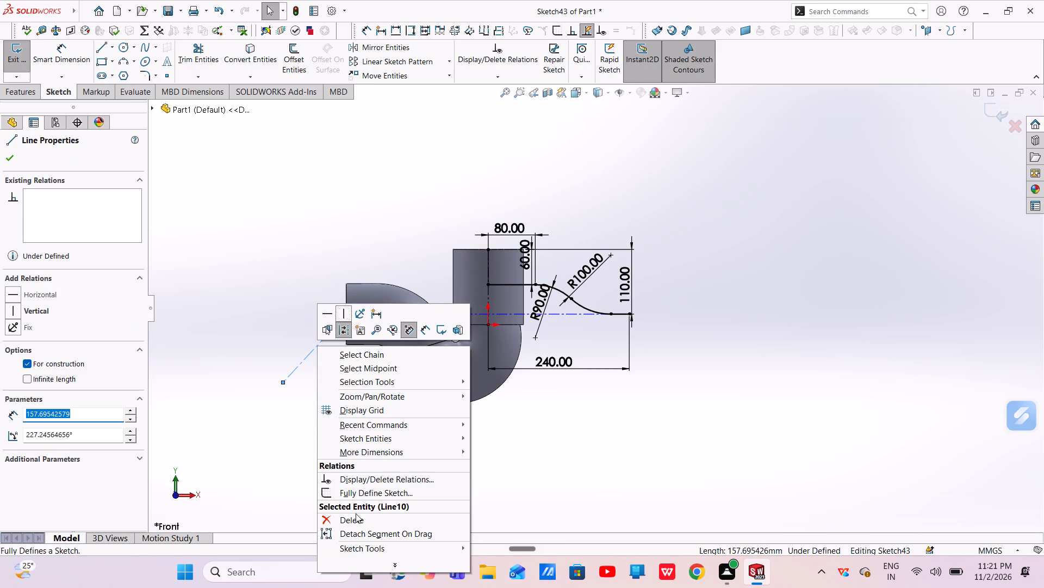
{"action": "left_click", "coordinate": [356, 518]}
Apply a horizontal relation to the long construction centreline and finish the path sketch.
{"action": "left_click", "coordinate": [445, 314]}
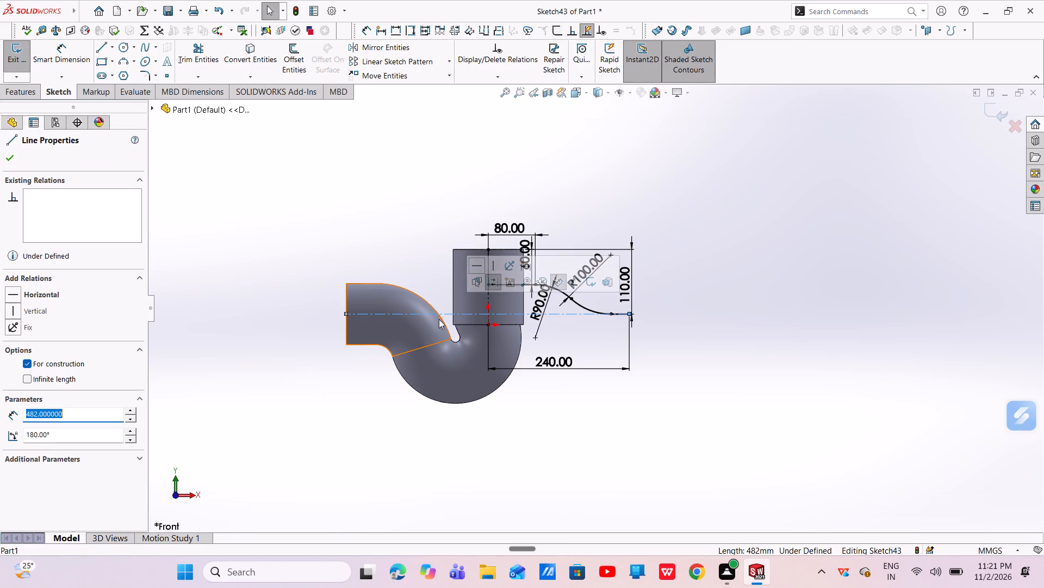
{"action": "left_click", "coordinate": [478, 267]}
{"action": "key", "text": "Escape"}
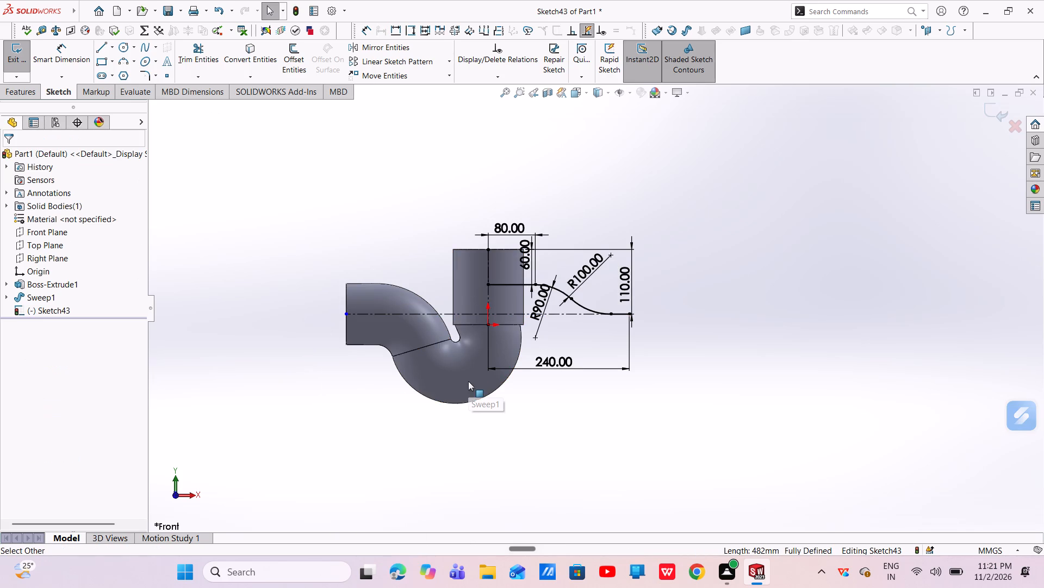
{"action": "key", "text": "Escape"}
{"action": "left_click", "coordinate": [995, 113]}
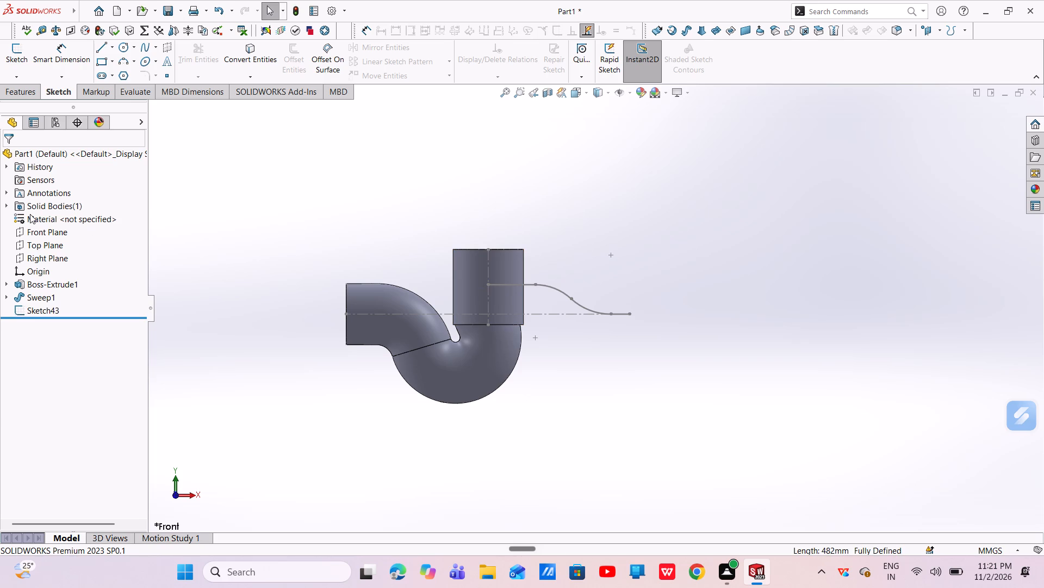
Sweep a solid circular profile of 104 mm diameter along the second line-and-arc path branching from the cylinder.
{"action": "left_click", "coordinate": [26, 91]}
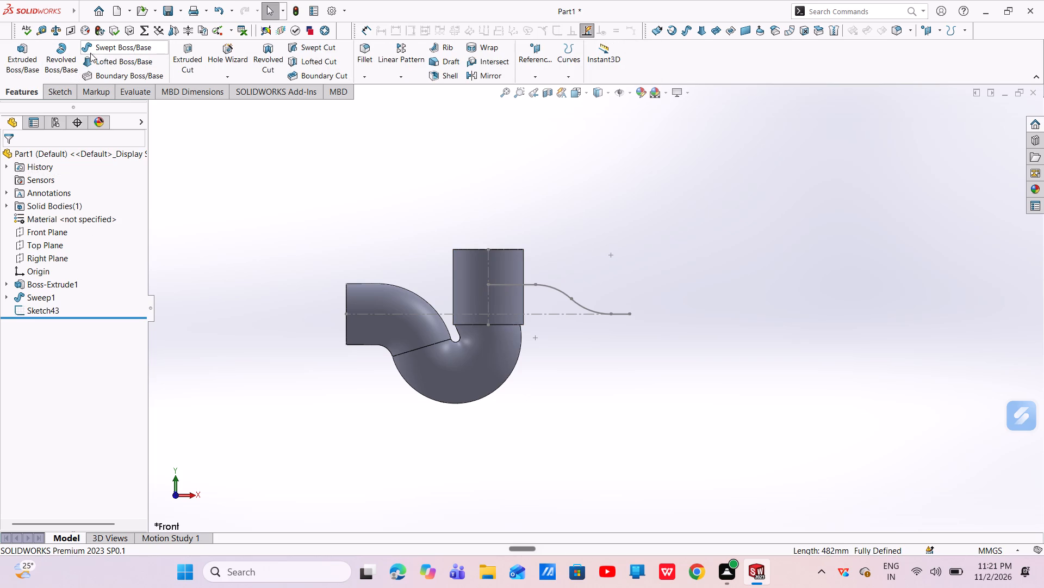
{"action": "left_click", "coordinate": [94, 48]}
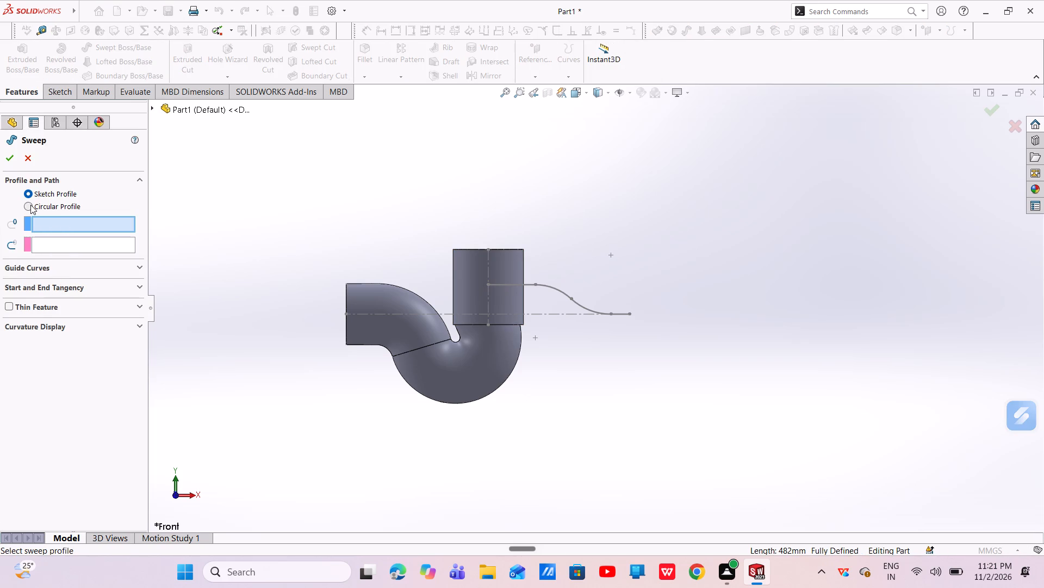
{"action": "left_click", "coordinate": [30, 205]}
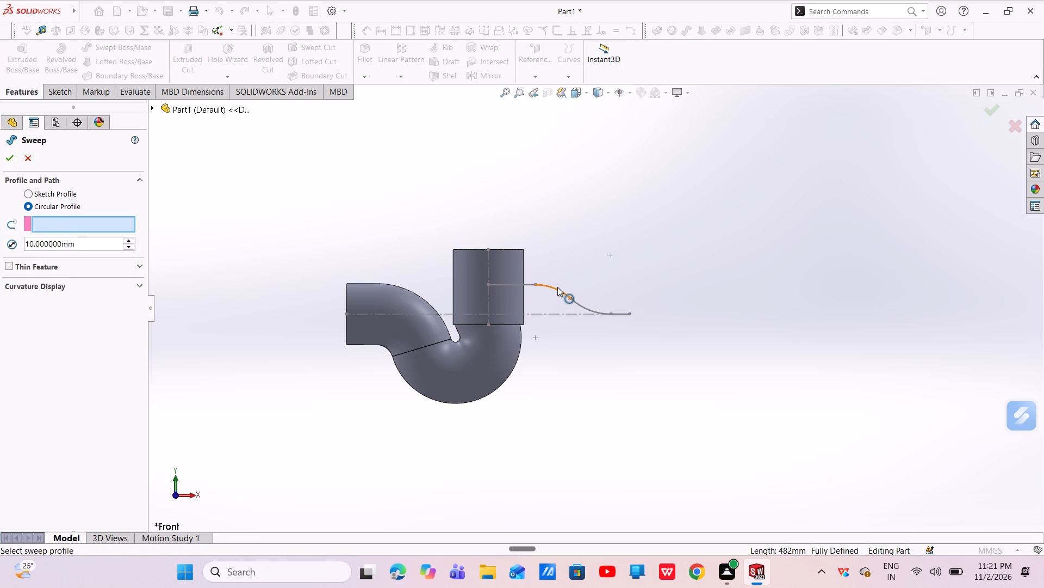
{"action": "left_click", "coordinate": [557, 287]}
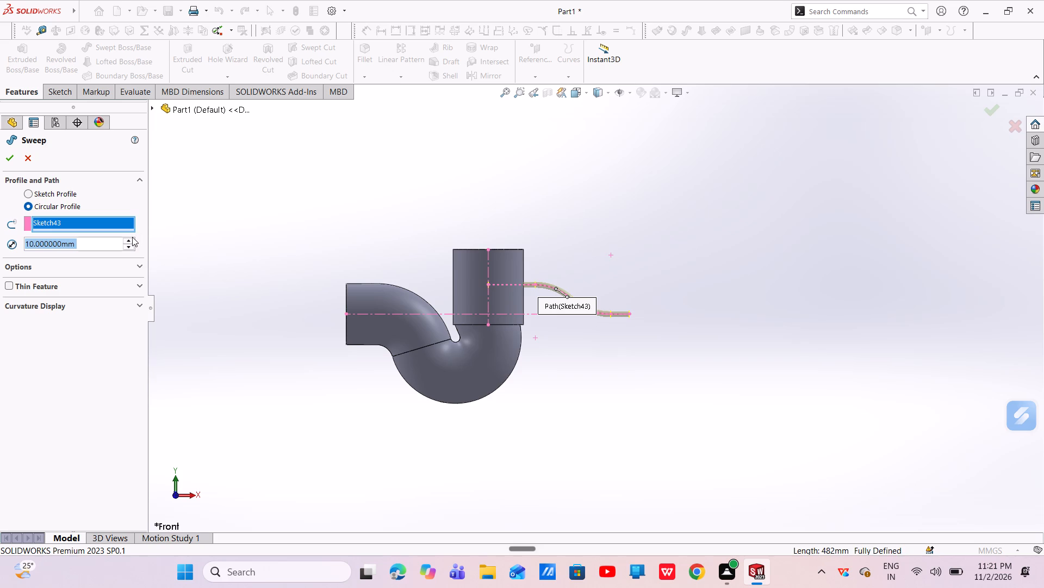
{"action": "key", "text": "BackSpace"}
{"action": "key", "text": "4"}
{"action": "key", "text": "Return"}
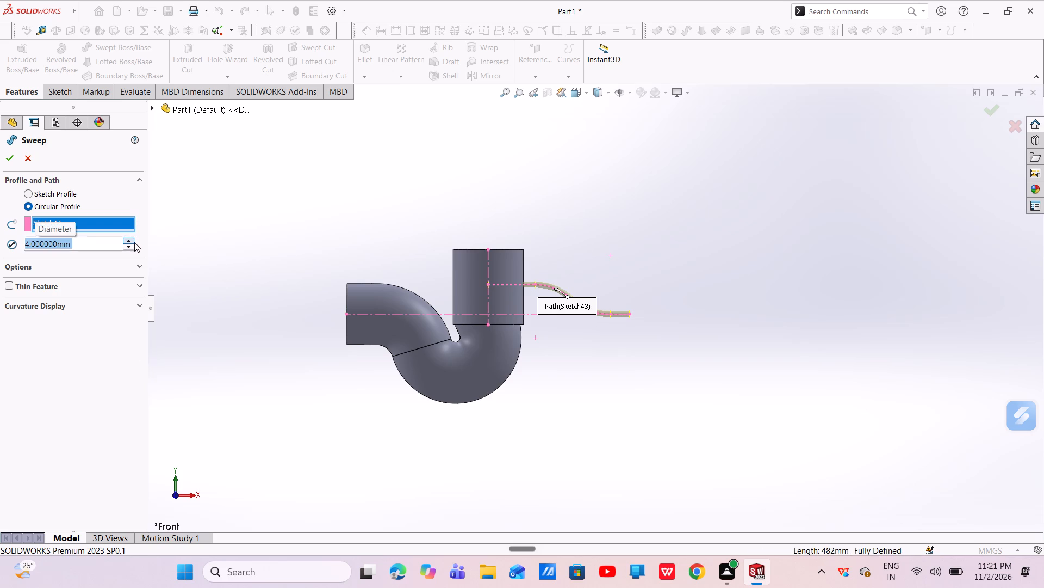
{"action": "left_click", "coordinate": [134, 242]}
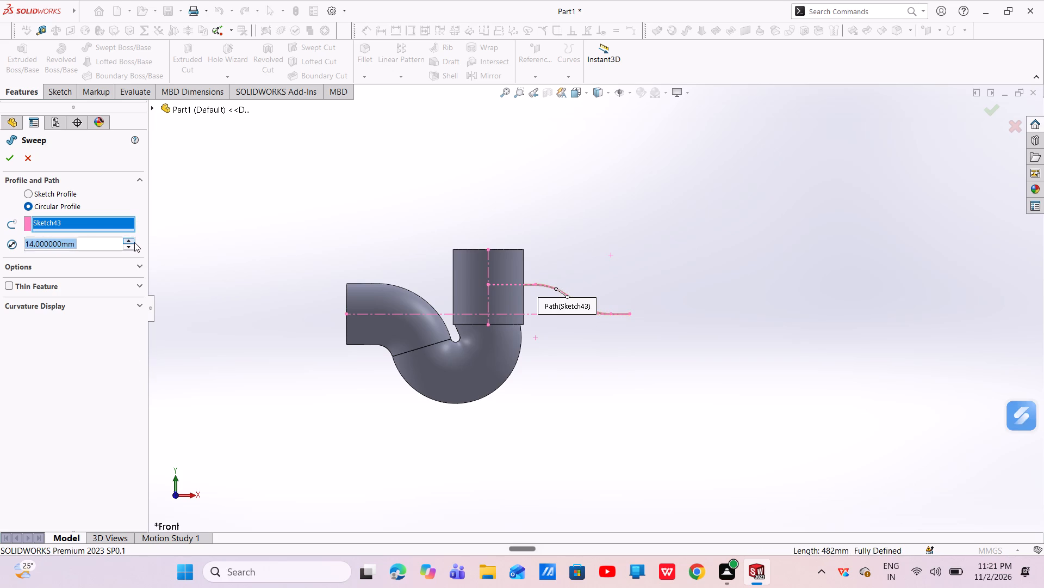
{"action": "left_click", "coordinate": [134, 242]}
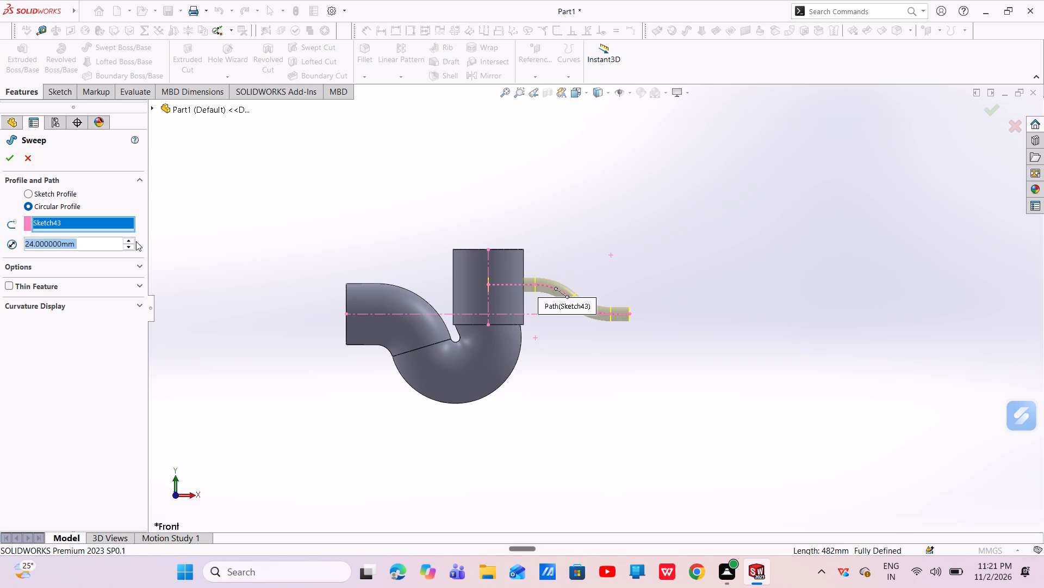
{"action": "left_click", "coordinate": [136, 241]}
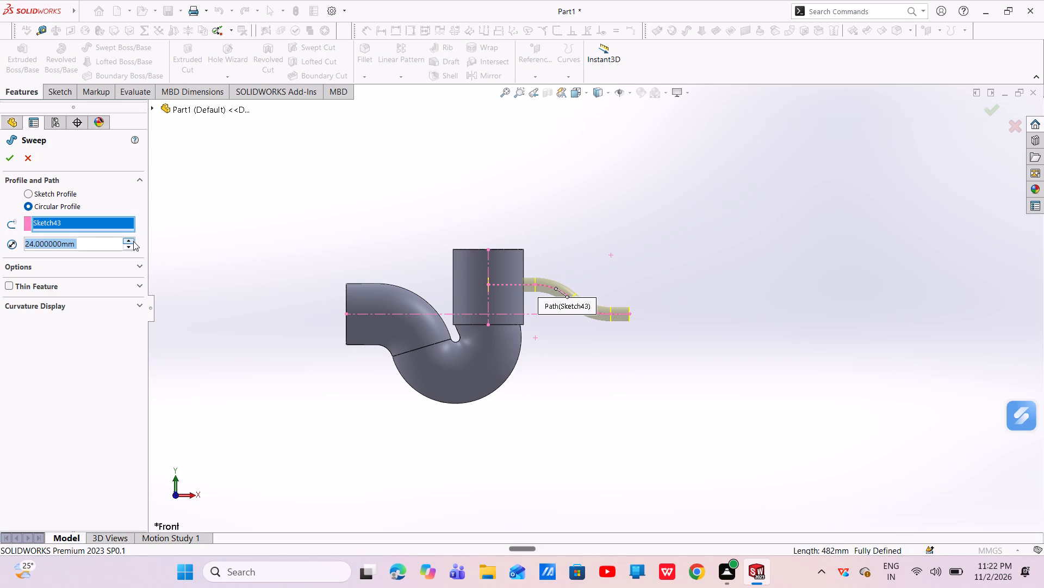
{"action": "left_click", "coordinate": [133, 241]}
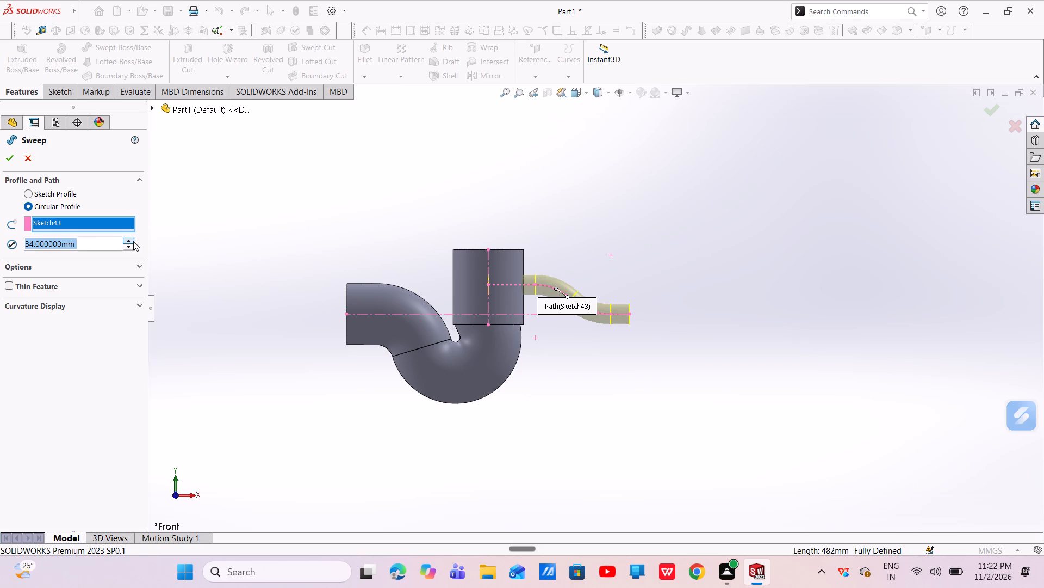
{"action": "double_click", "coordinate": [133, 241]}
{"action": "left_click", "coordinate": [133, 241]}
{"action": "left_click", "coordinate": [133, 241]}
{"action": "left_click", "coordinate": [133, 241]}
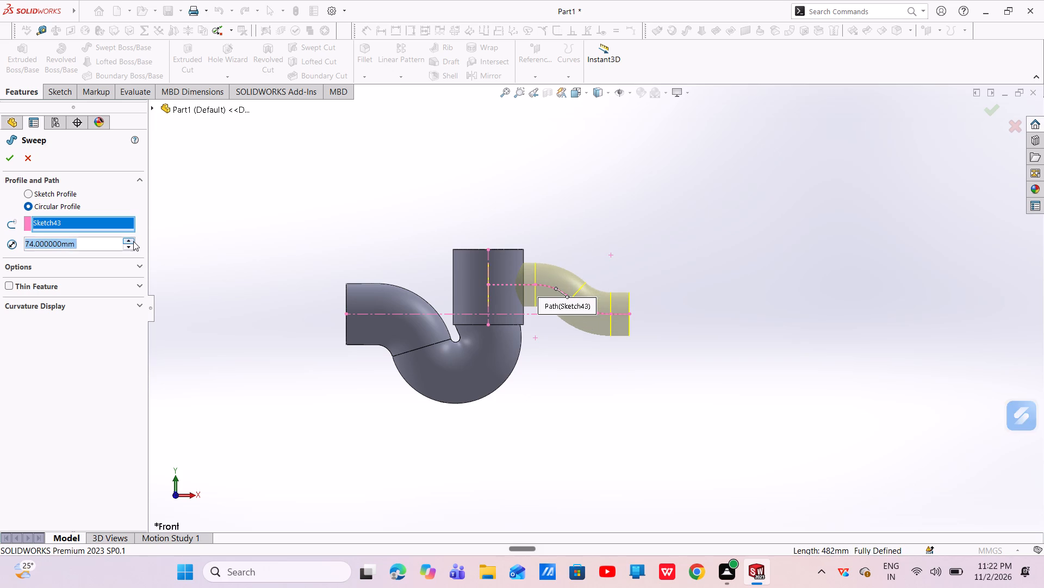
{"action": "left_click", "coordinate": [133, 241]}
{"action": "left_click", "coordinate": [133, 241]}
{"action": "left_click", "coordinate": [133, 241]}
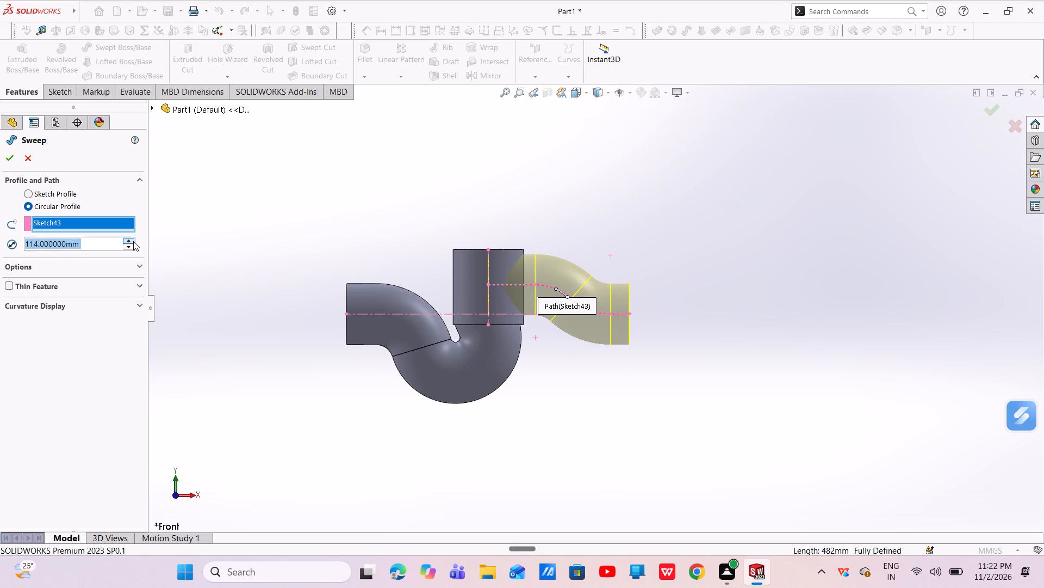
{"action": "left_click", "coordinate": [133, 245]}
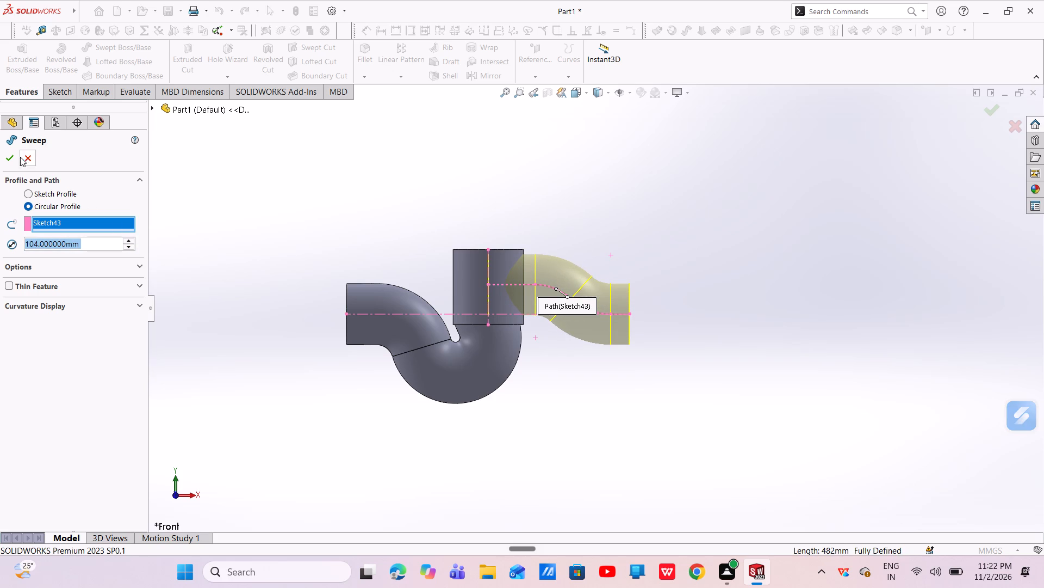
{"action": "left_click", "coordinate": [9, 156]}
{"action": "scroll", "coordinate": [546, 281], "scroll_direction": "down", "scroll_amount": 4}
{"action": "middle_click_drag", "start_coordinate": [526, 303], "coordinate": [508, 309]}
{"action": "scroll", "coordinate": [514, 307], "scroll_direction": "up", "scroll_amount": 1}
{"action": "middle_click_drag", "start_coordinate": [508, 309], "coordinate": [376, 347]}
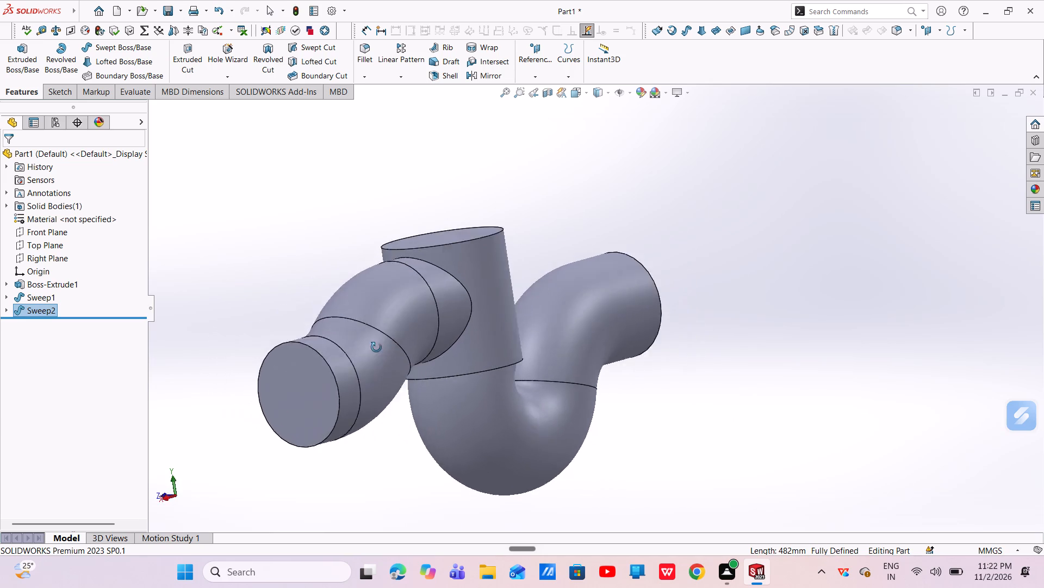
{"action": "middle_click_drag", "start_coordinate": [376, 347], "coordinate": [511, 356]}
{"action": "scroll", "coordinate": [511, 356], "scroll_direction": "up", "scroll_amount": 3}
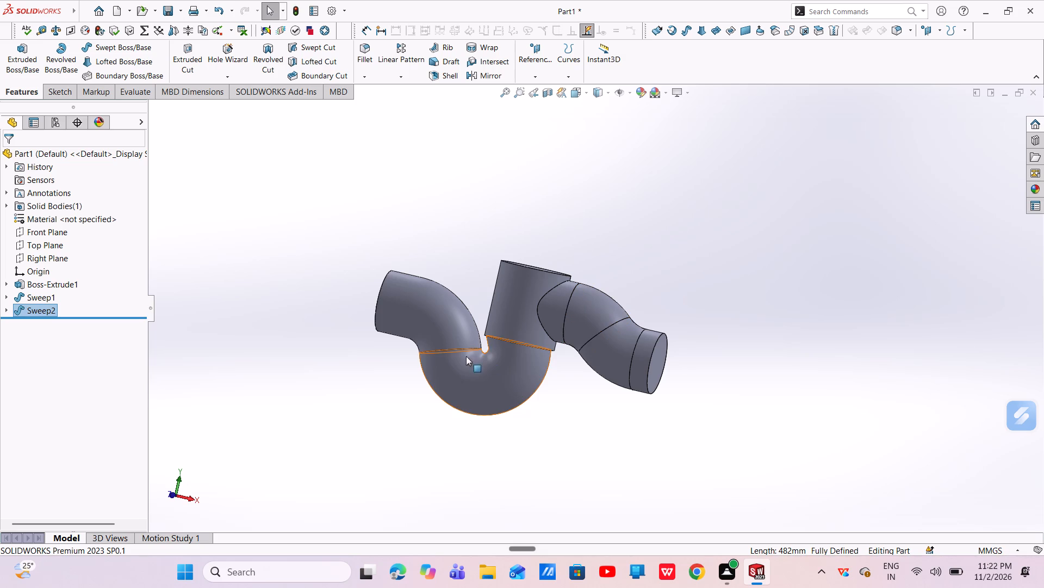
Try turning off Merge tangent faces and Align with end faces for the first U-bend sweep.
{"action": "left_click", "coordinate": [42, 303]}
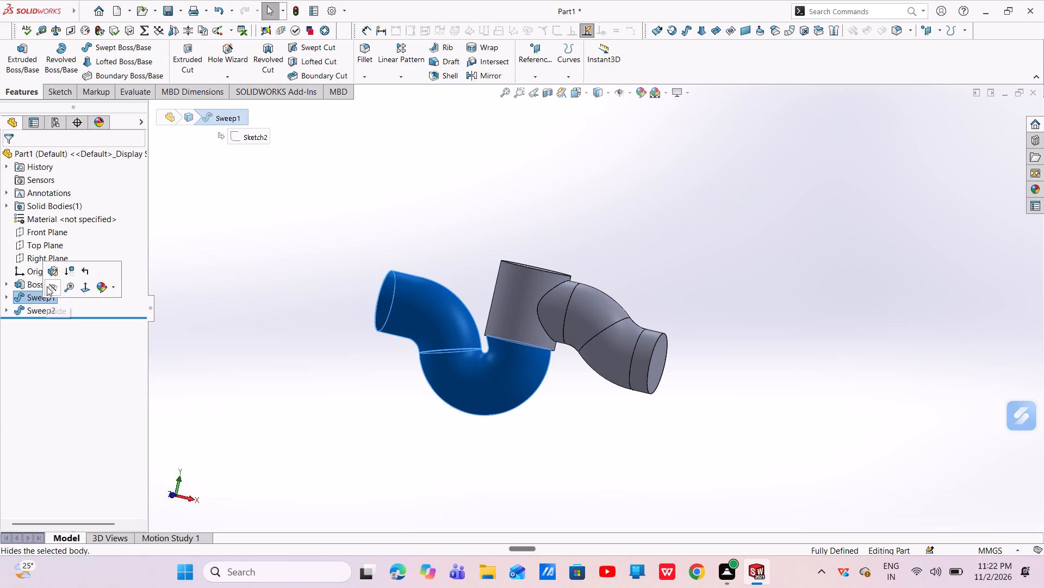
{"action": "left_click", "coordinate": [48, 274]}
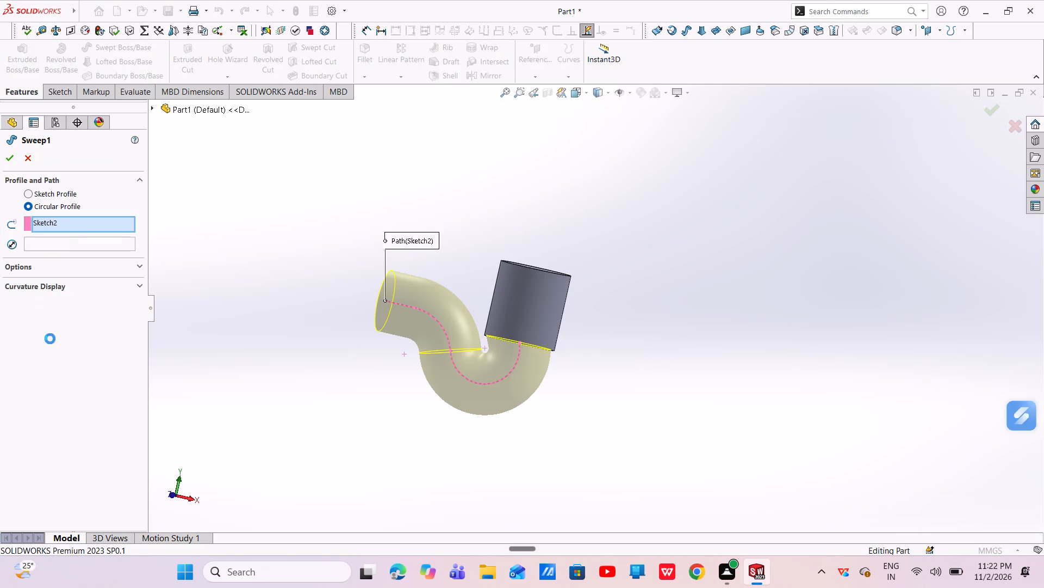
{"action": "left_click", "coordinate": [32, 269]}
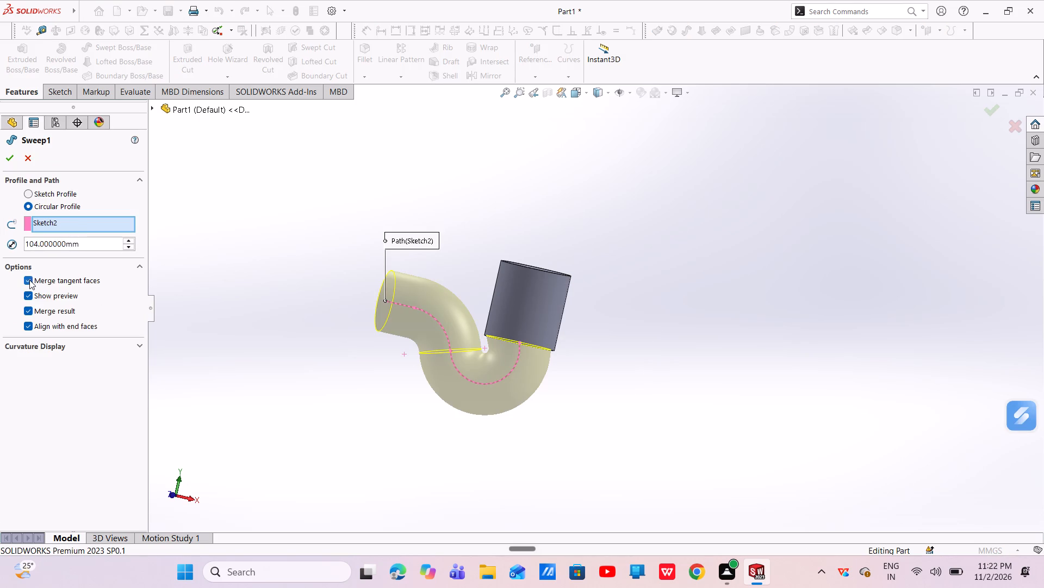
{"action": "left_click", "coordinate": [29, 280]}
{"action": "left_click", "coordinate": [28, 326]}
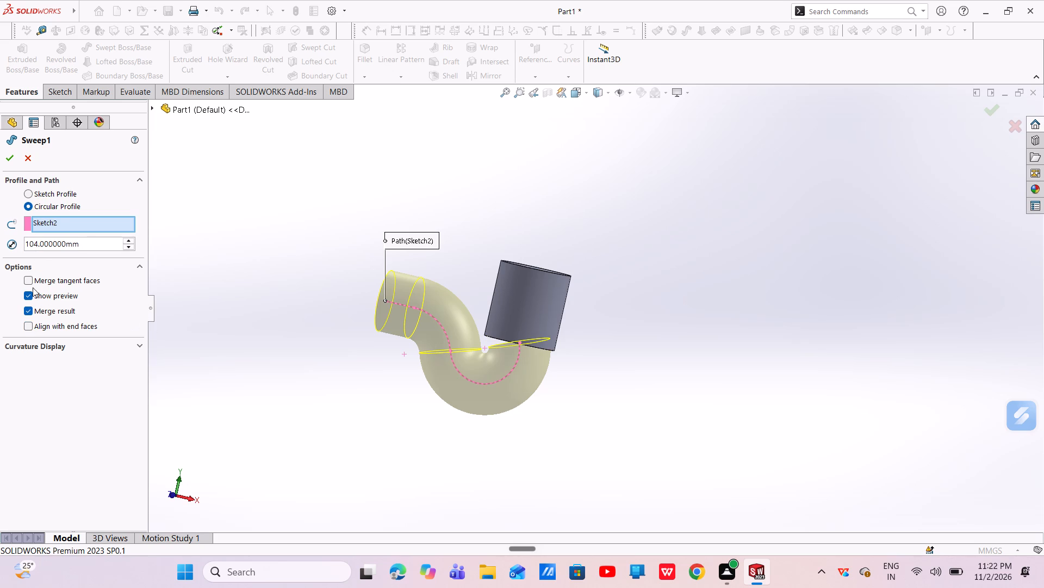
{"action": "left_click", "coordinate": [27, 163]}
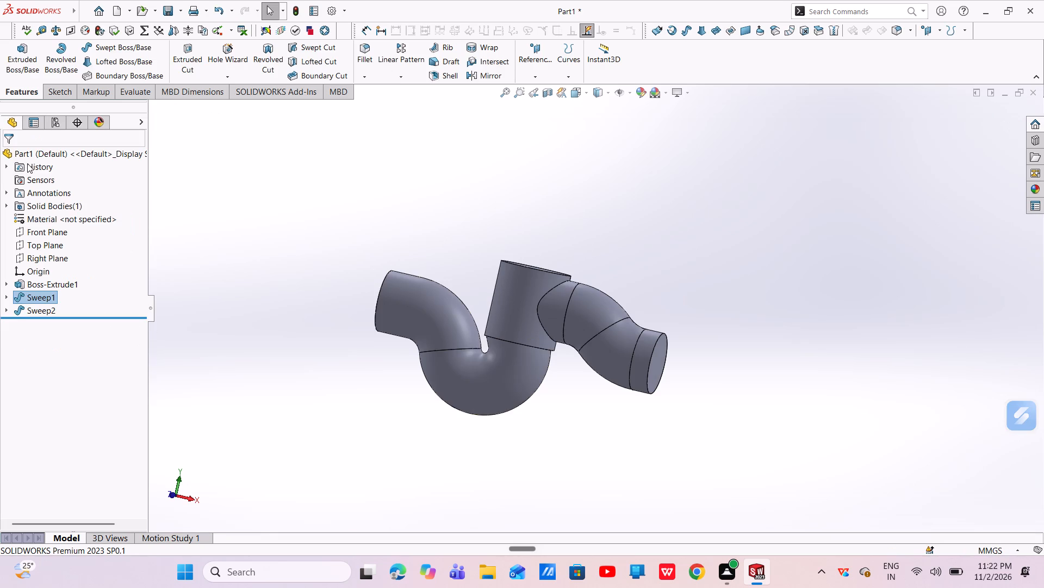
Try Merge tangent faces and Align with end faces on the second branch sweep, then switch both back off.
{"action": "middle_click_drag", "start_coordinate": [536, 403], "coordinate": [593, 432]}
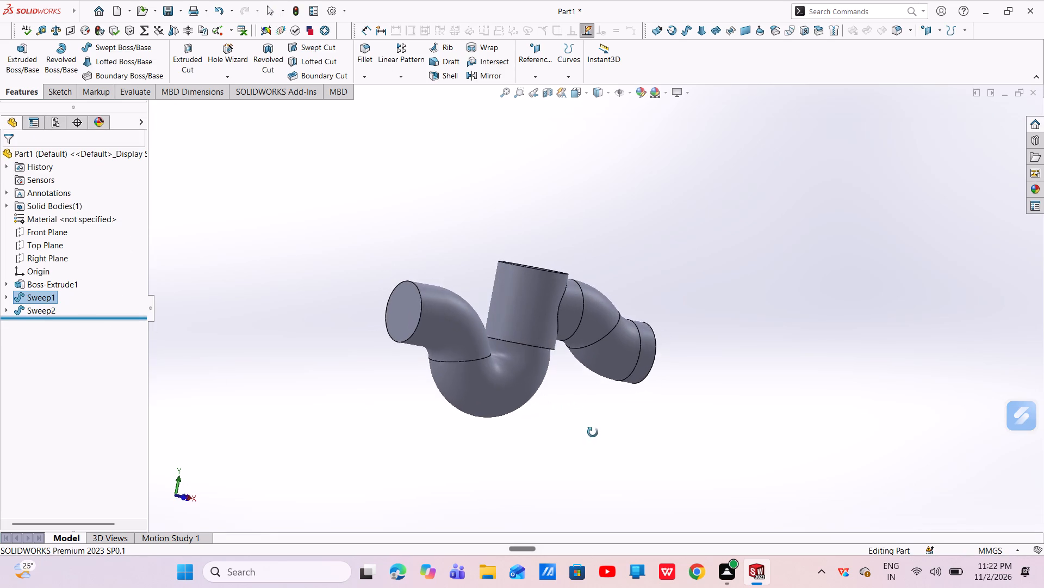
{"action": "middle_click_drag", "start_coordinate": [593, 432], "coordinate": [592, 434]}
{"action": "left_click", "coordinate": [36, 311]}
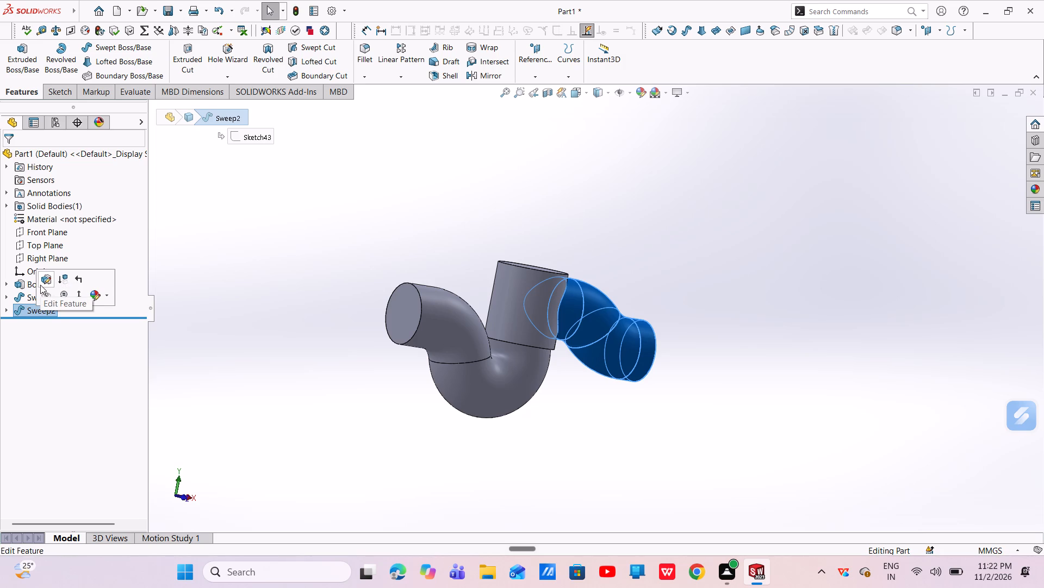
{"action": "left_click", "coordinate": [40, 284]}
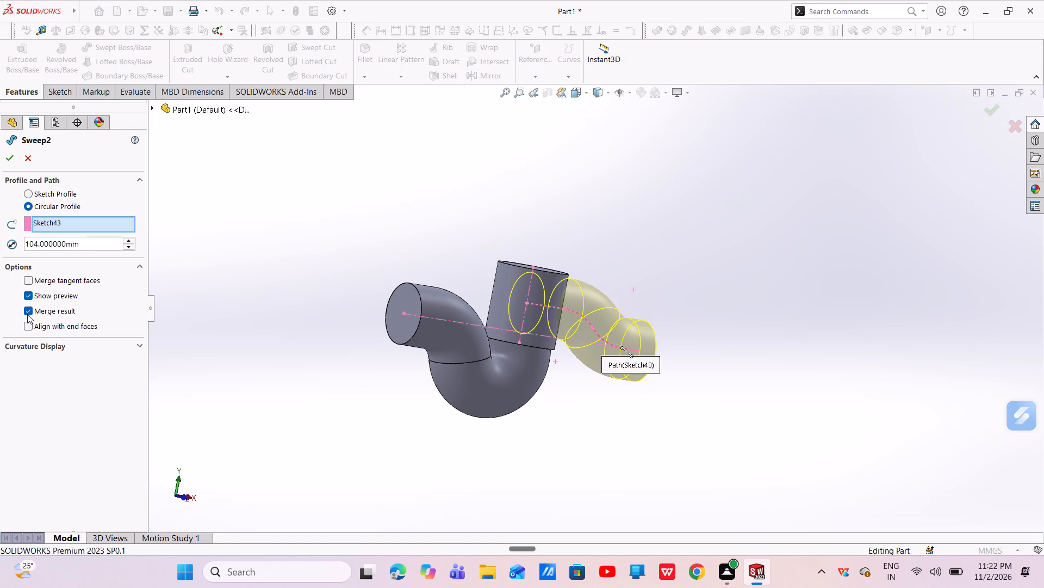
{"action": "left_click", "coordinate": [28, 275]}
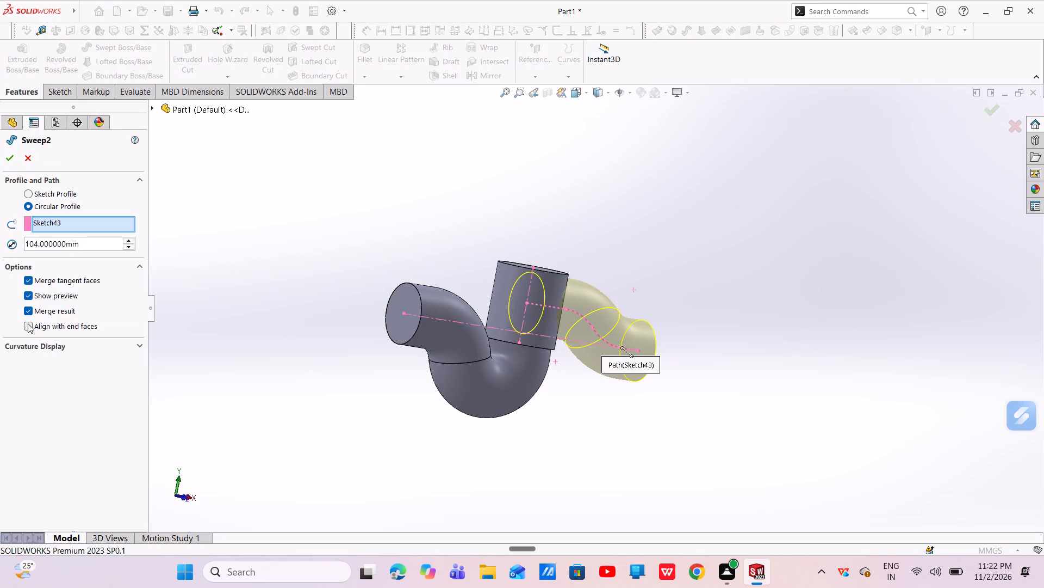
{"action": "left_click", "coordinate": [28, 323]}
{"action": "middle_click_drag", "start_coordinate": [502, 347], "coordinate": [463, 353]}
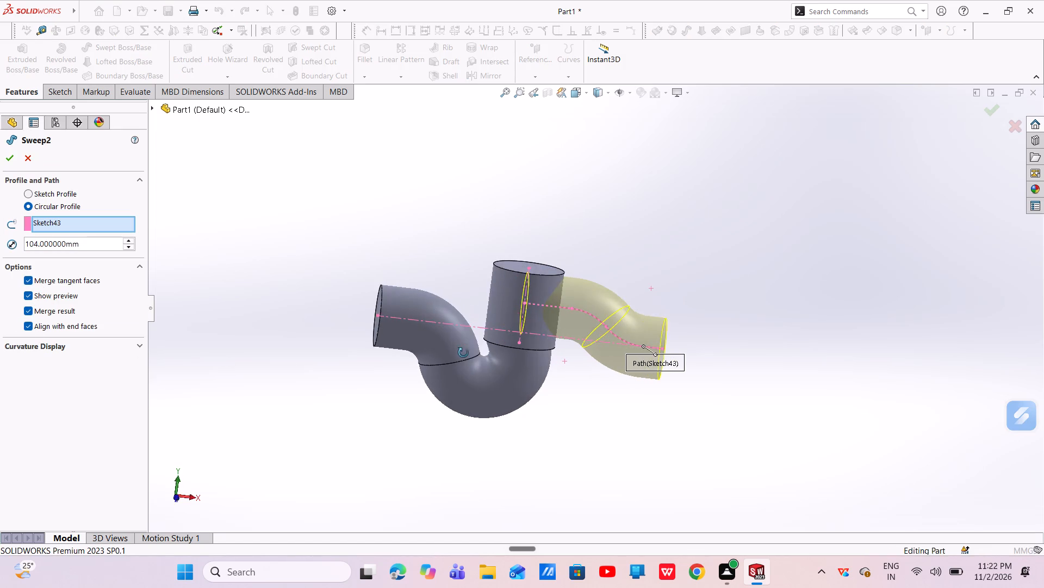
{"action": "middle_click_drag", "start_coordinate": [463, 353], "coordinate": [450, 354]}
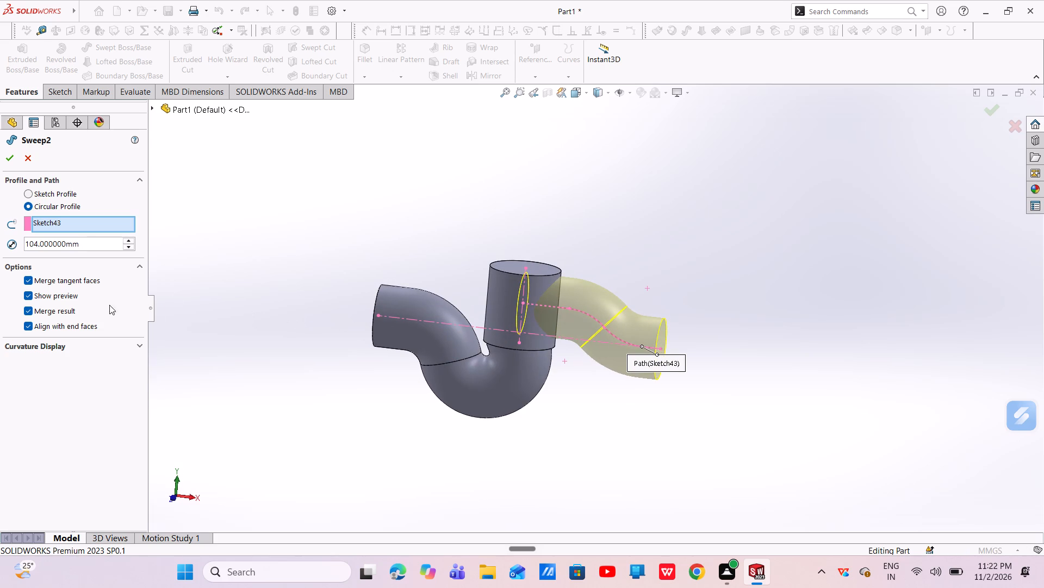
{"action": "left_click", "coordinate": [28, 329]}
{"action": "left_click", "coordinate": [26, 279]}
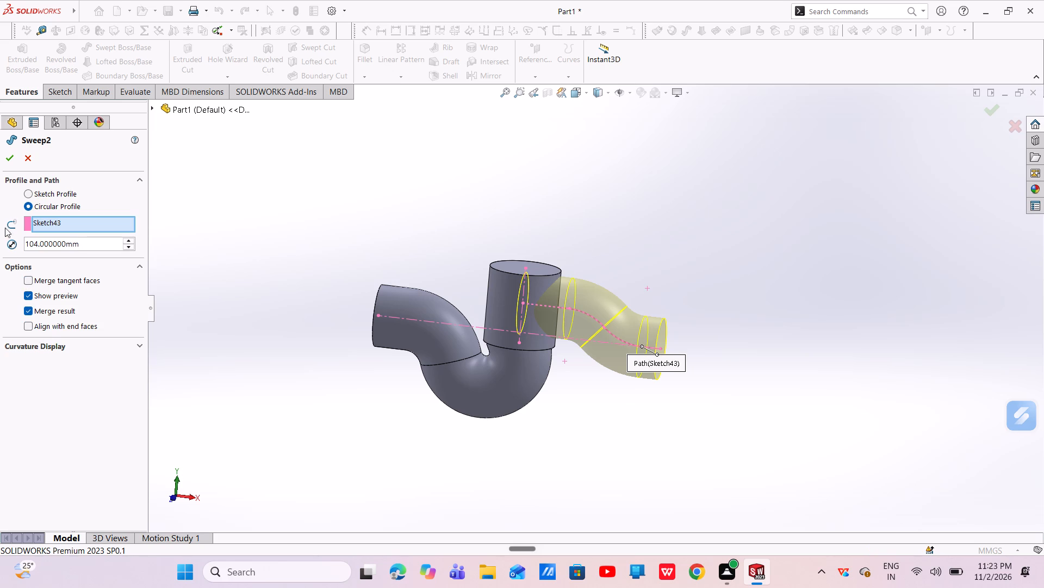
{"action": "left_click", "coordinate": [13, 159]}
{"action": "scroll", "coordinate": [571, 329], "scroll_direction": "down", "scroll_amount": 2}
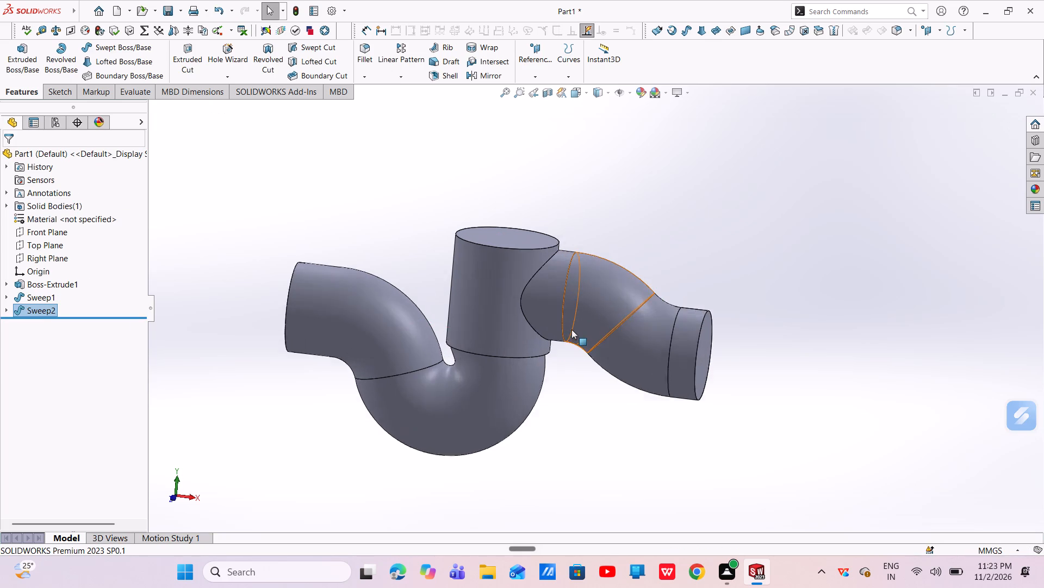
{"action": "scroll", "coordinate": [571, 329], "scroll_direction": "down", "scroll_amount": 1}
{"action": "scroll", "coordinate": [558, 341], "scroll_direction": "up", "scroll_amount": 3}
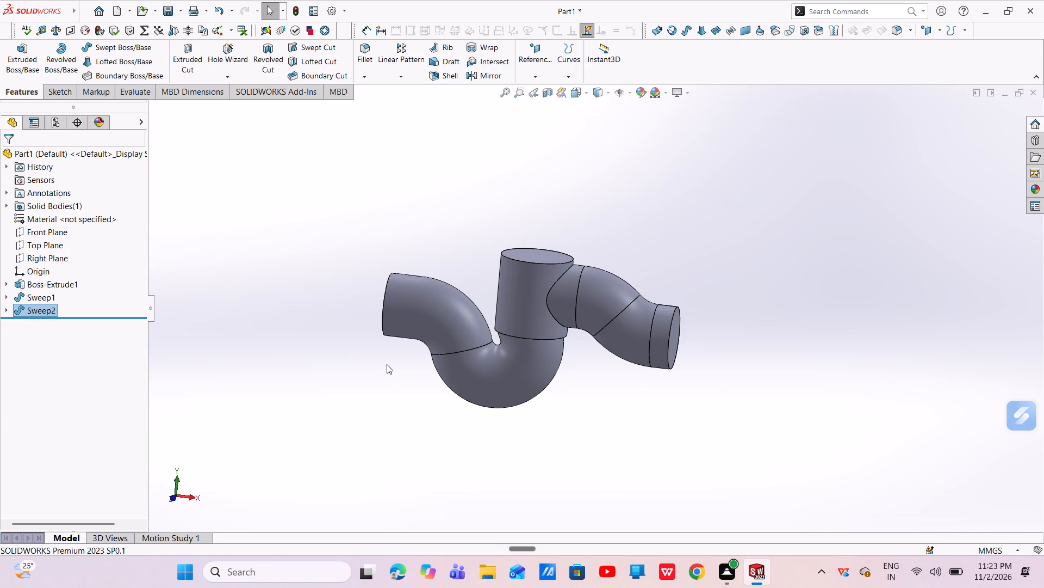
Start a Front Plane sketch with a horizontal line about 29 mm long, running inward from the centre of the U-bend pipe's open end.
{"action": "left_click", "coordinate": [69, 236]}
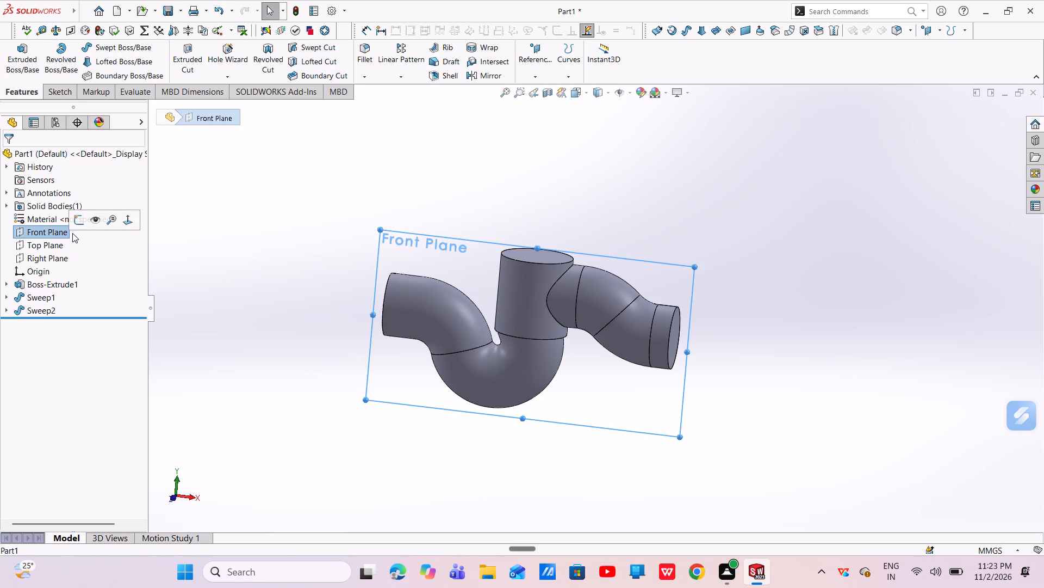
{"action": "left_click", "coordinate": [77, 226]}
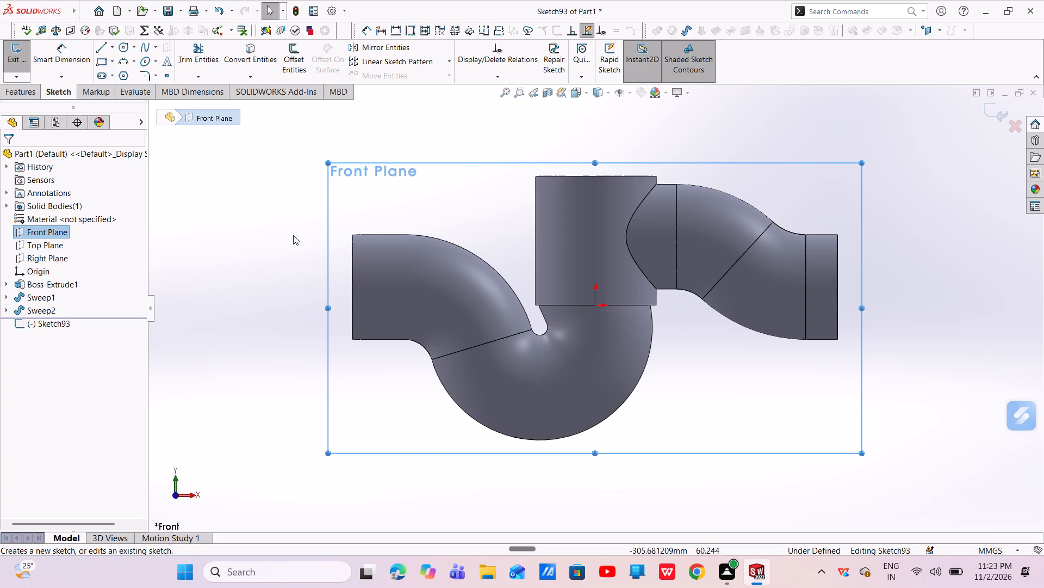
{"action": "left_click", "coordinate": [95, 52]}
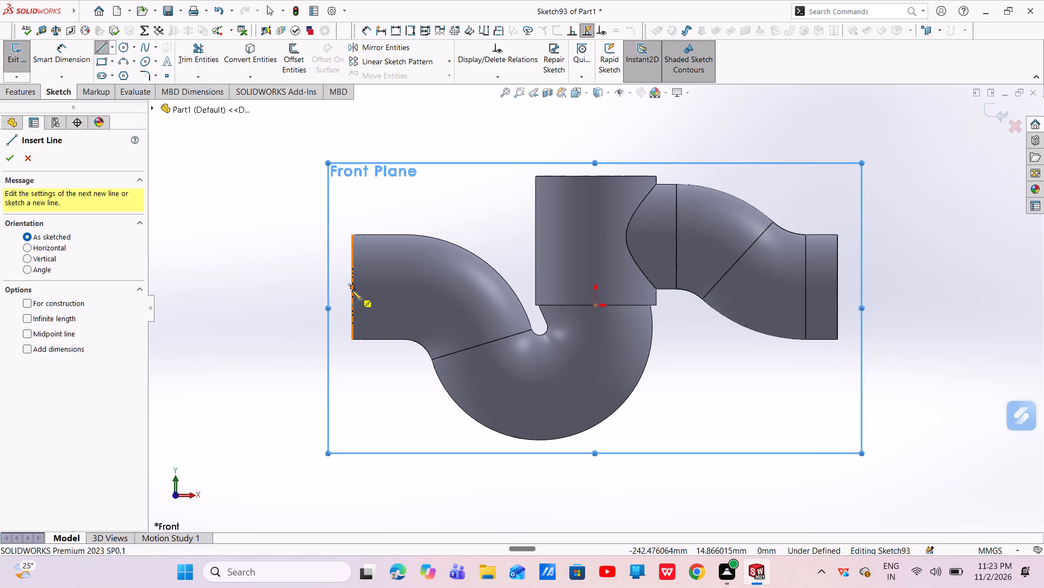
{"action": "left_click", "coordinate": [351, 285]}
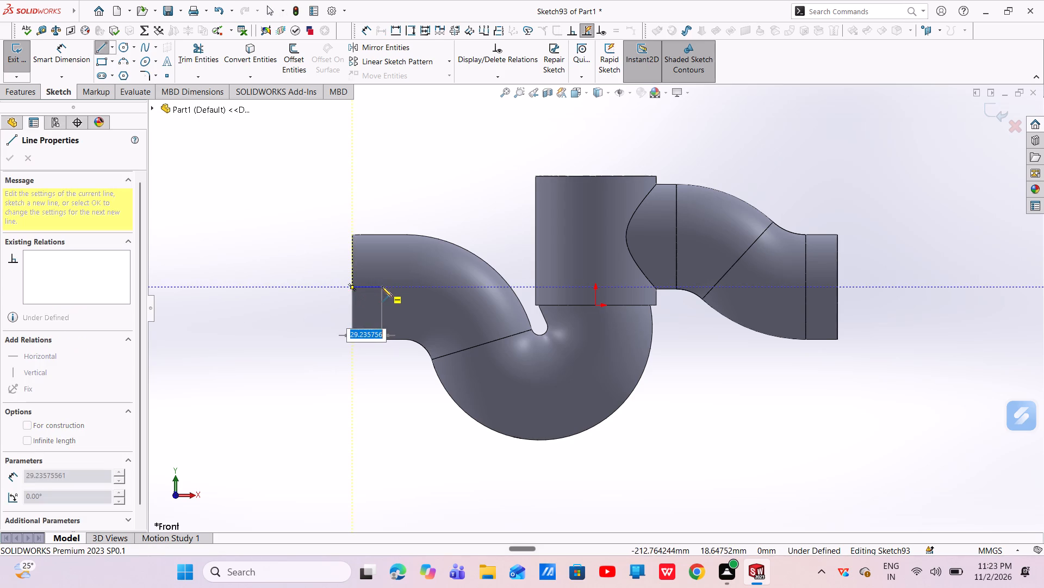
{"action": "left_click", "coordinate": [382, 286]}
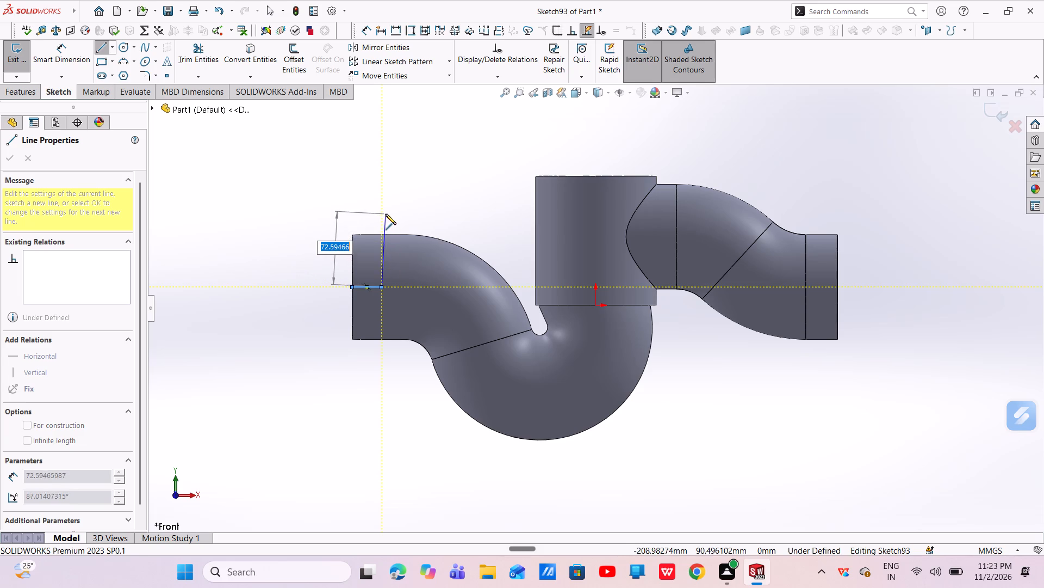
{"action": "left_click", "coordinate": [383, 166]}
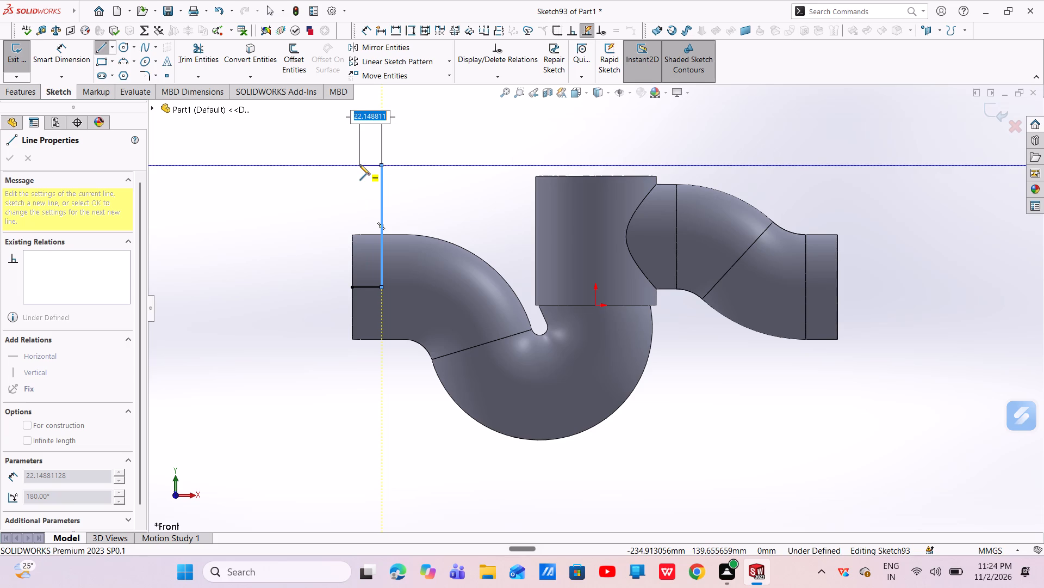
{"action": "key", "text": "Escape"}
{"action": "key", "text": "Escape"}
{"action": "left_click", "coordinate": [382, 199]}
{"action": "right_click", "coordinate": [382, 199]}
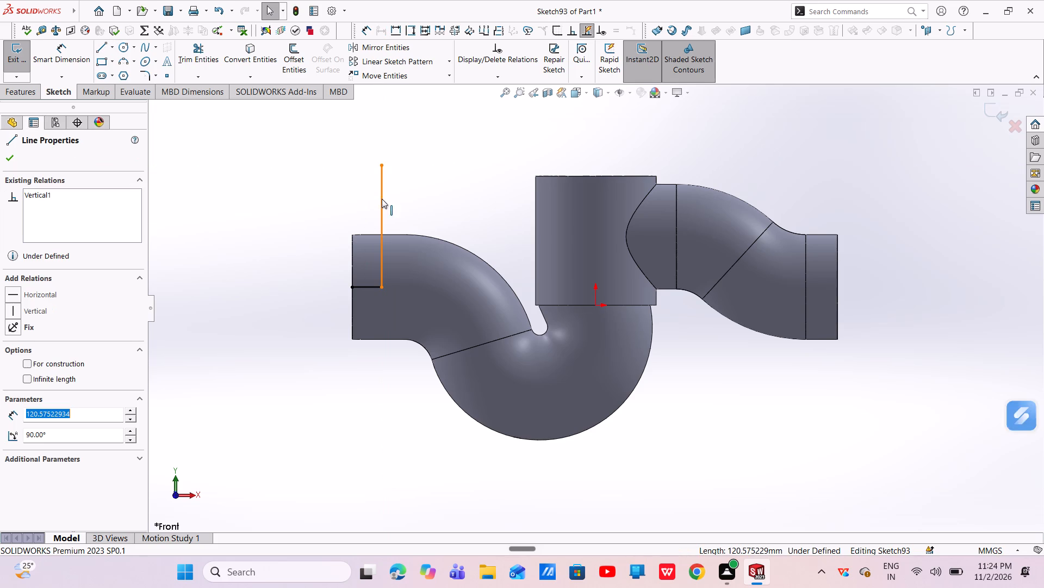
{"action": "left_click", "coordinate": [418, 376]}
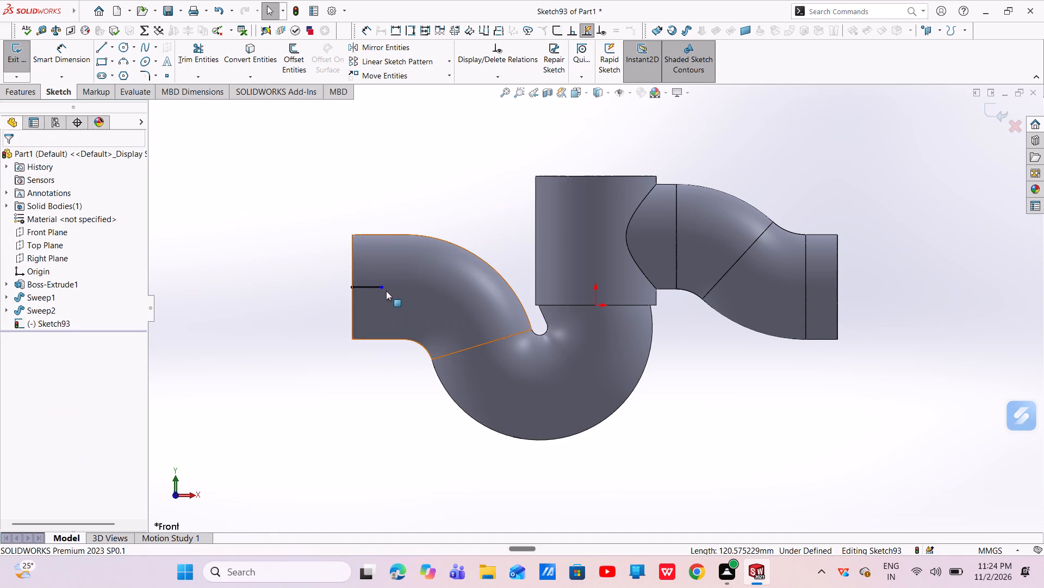
Stretch the free end of the horizontal line further into the pipe, making it about 48 mm long.
{"action": "left_click_drag", "start_coordinate": [380, 286], "coordinate": [400, 291]}
{"action": "key", "text": "Escape"}
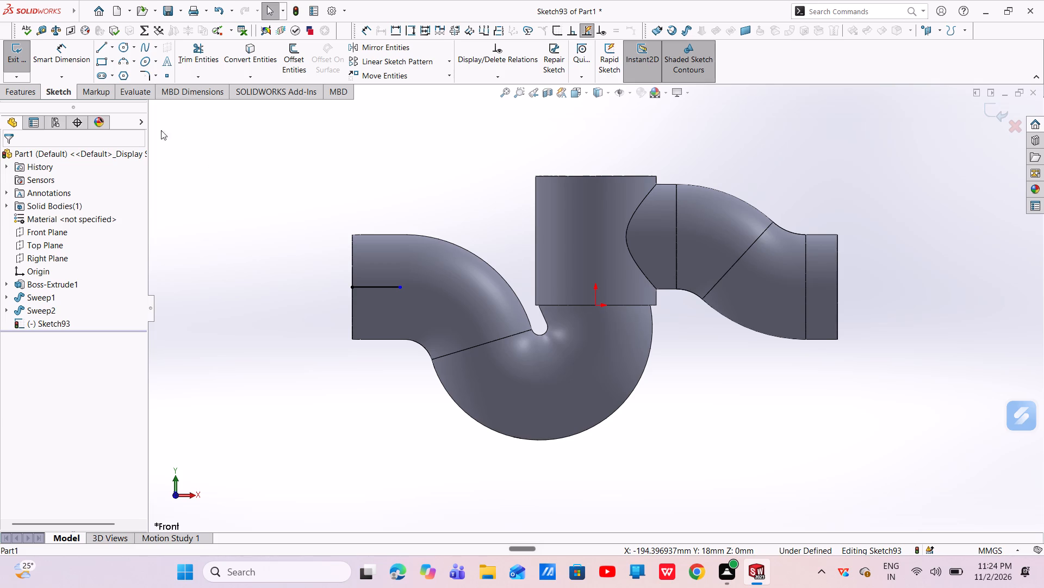
Draw a closed stepped flange profile: vertical line about 139 mm, top edge about 24 mm, slanted side, 12 mm ledge, and vertical end-face lines.
{"action": "left_click", "coordinate": [98, 53]}
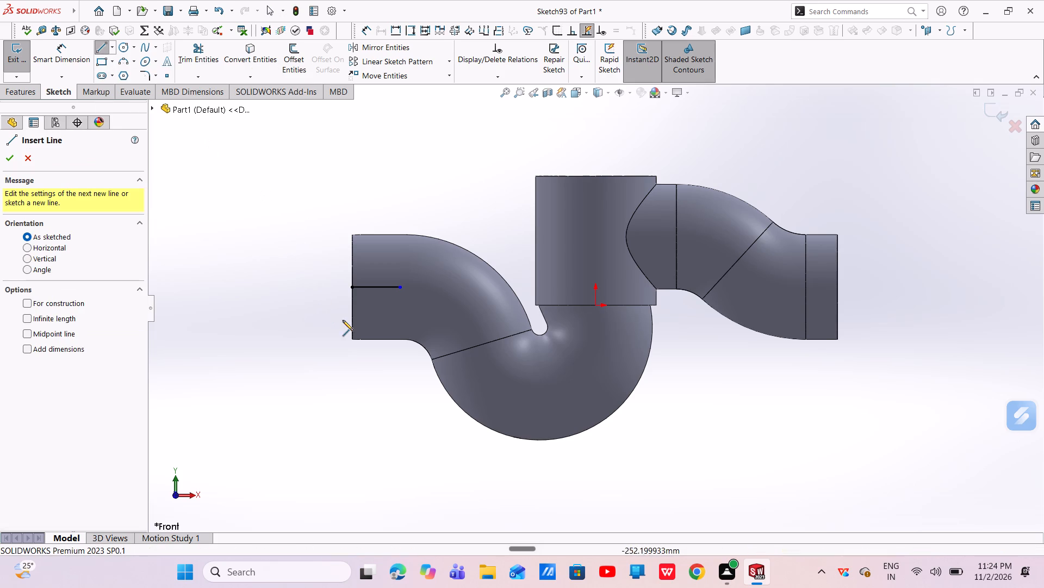
{"action": "left_click", "coordinate": [401, 287]}
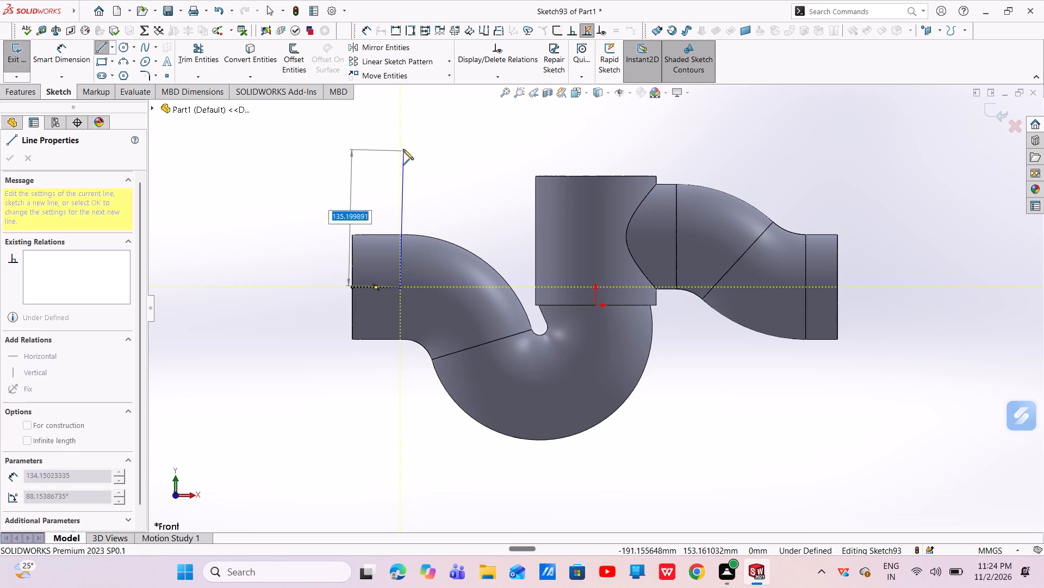
{"action": "left_click", "coordinate": [402, 147]}
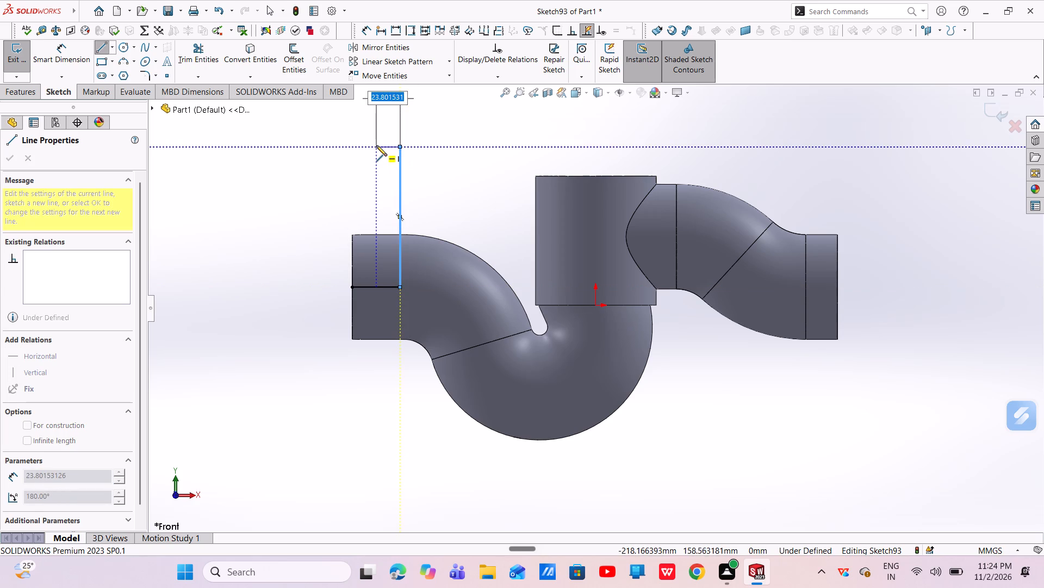
{"action": "left_click", "coordinate": [376, 145]}
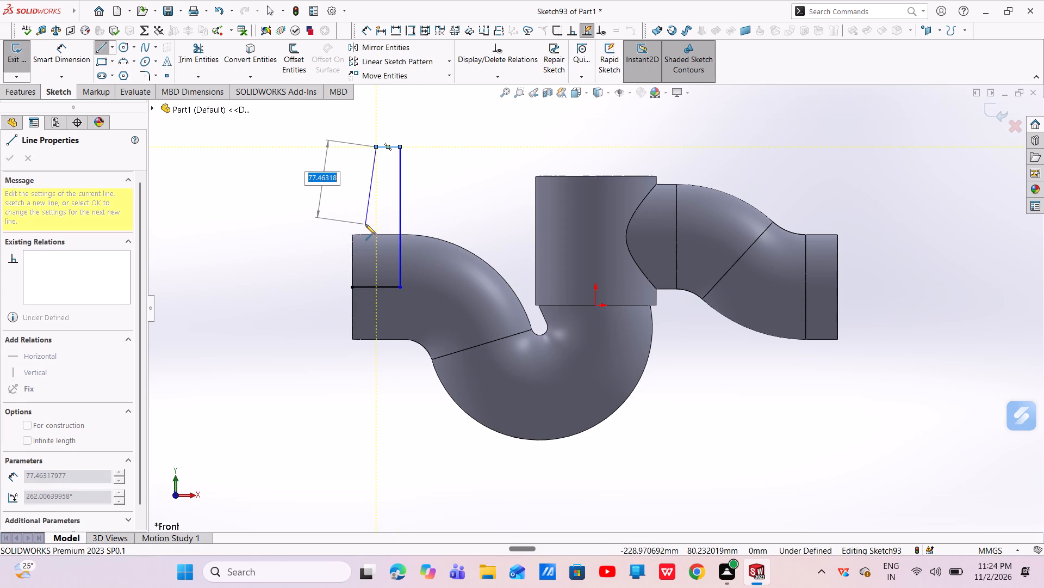
{"action": "left_click", "coordinate": [364, 224]}
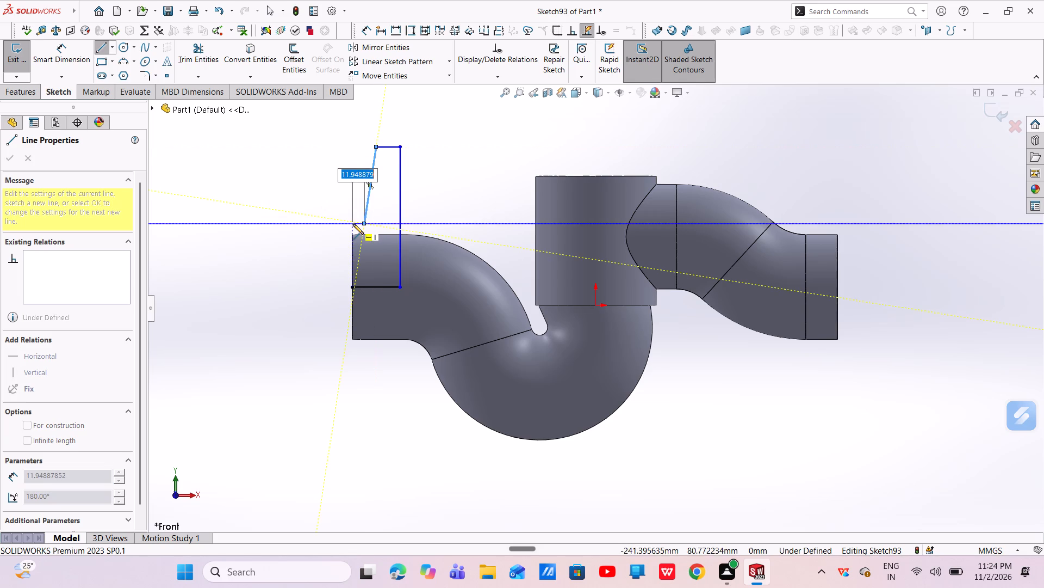
{"action": "left_click", "coordinate": [353, 224]}
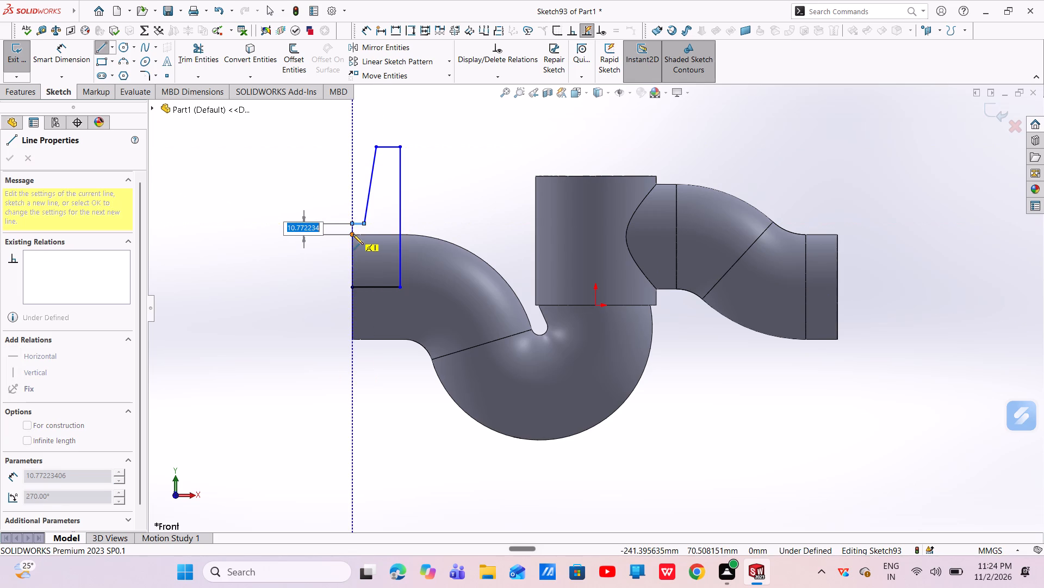
{"action": "left_click", "coordinate": [353, 234]}
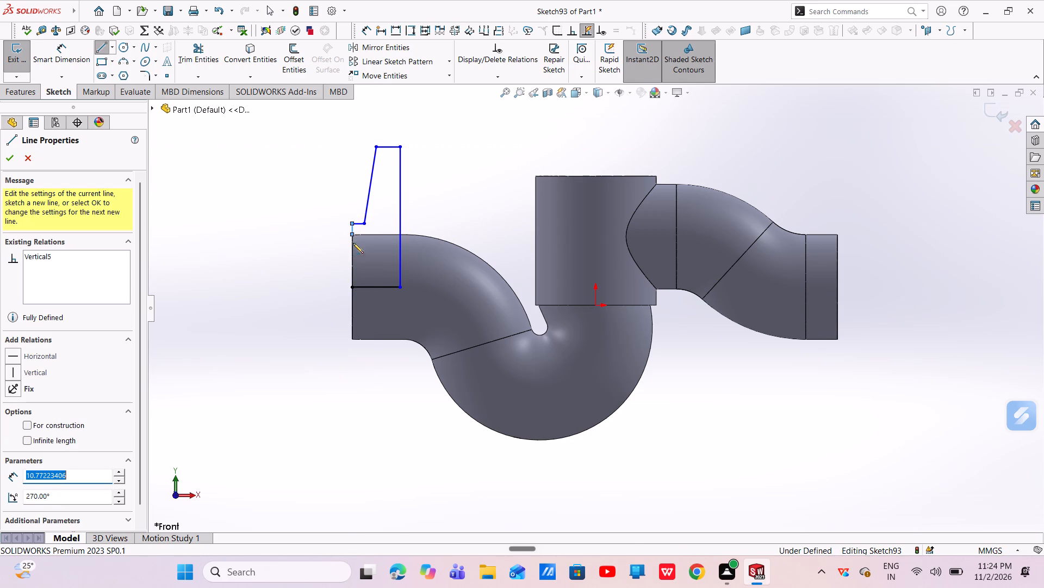
{"action": "left_click", "coordinate": [350, 285]}
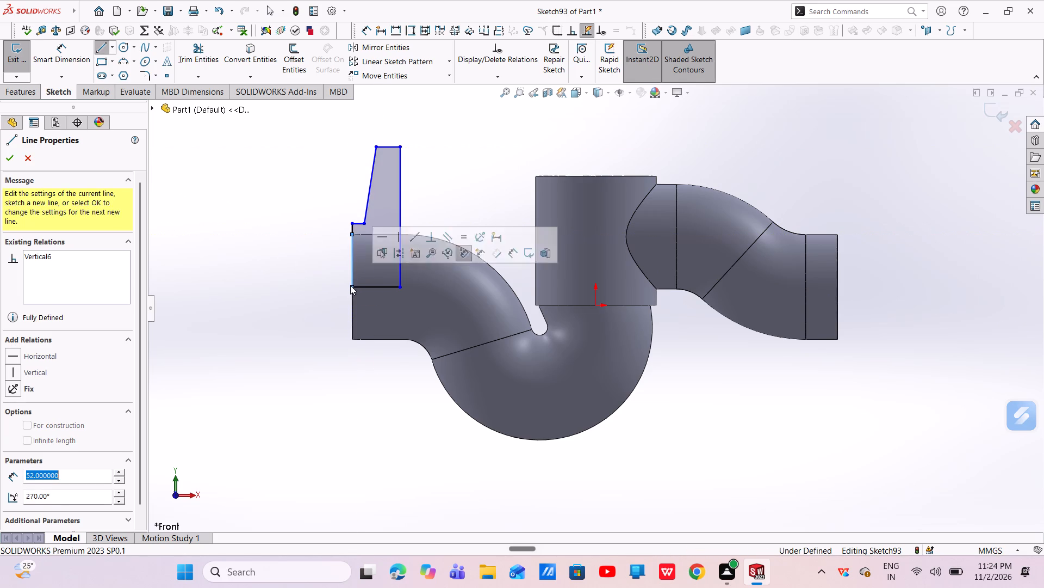
{"action": "right_click", "coordinate": [350, 285]}
{"action": "left_click", "coordinate": [357, 291]}
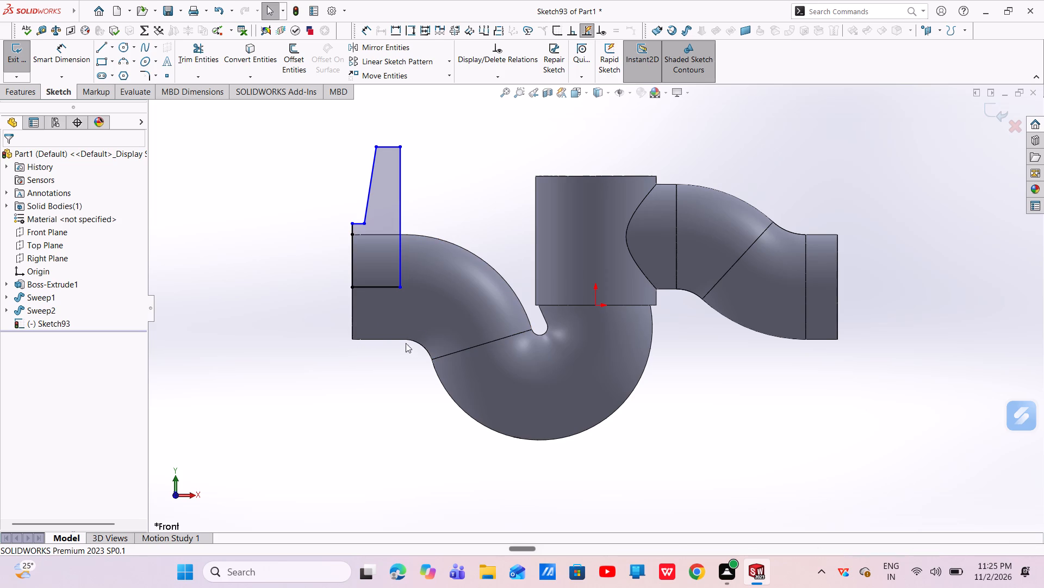
Convert the profile's bottom horizontal line along the pipe axis to construction geometry.
{"action": "left_click", "coordinate": [369, 283]}
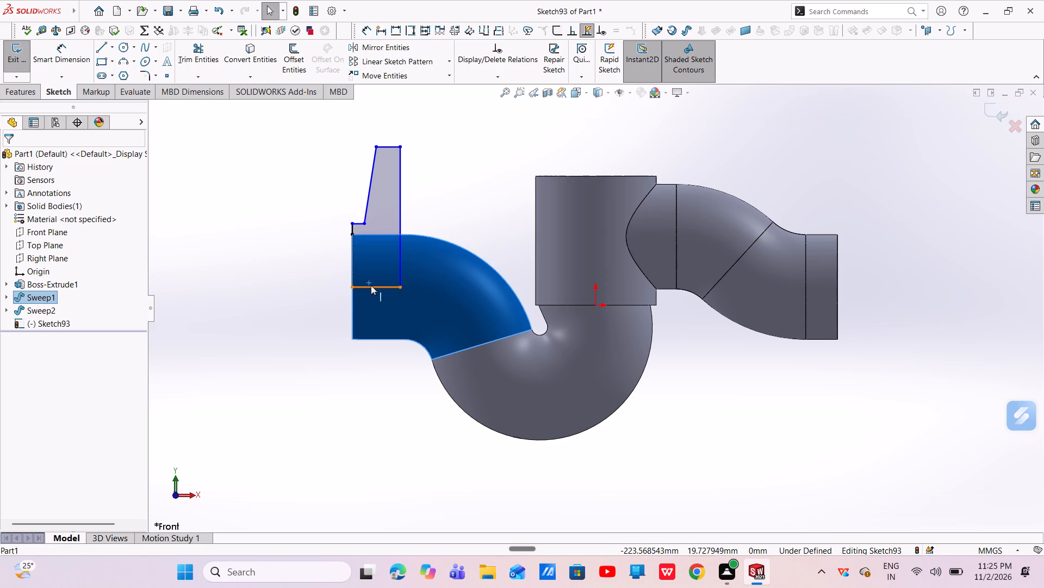
{"action": "key", "text": "Escape"}
{"action": "left_click", "coordinate": [371, 285]}
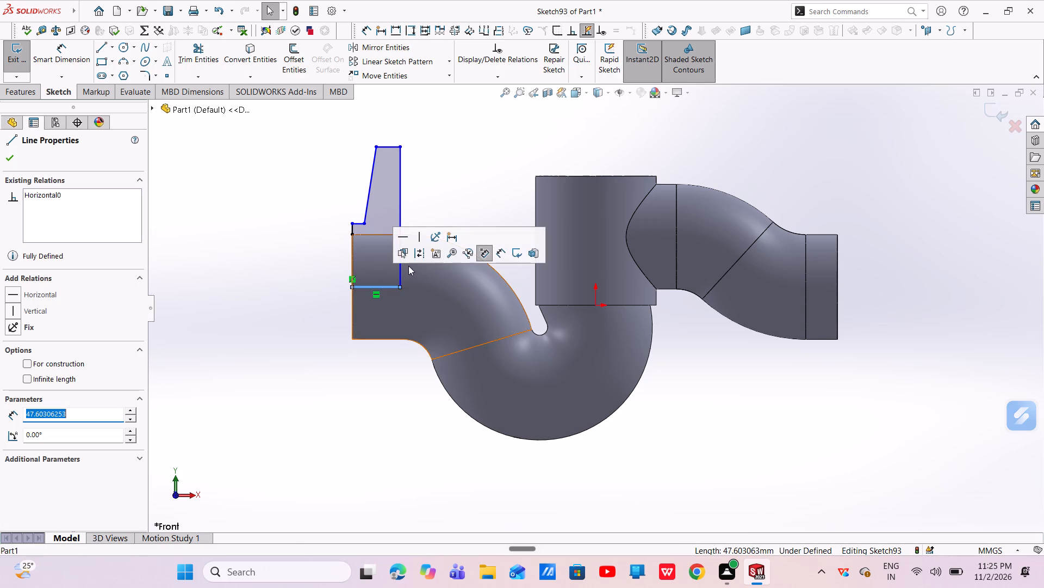
{"action": "left_click", "coordinate": [414, 255]}
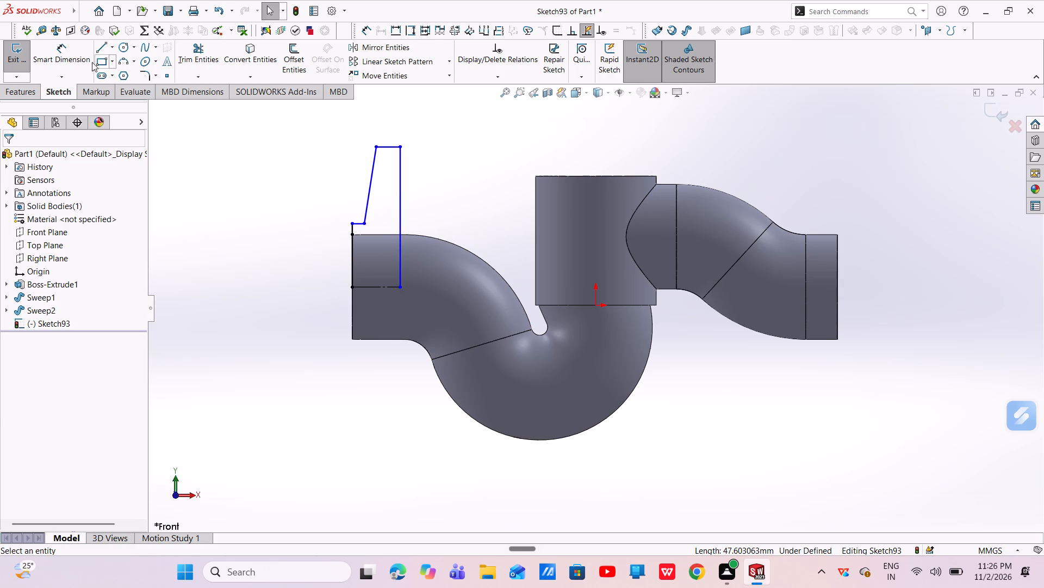
Dimension the profile's top edge about the centreline as a 252 mm diameter.
{"action": "left_click", "coordinate": [48, 43]}
{"action": "left_click", "coordinate": [385, 148]}
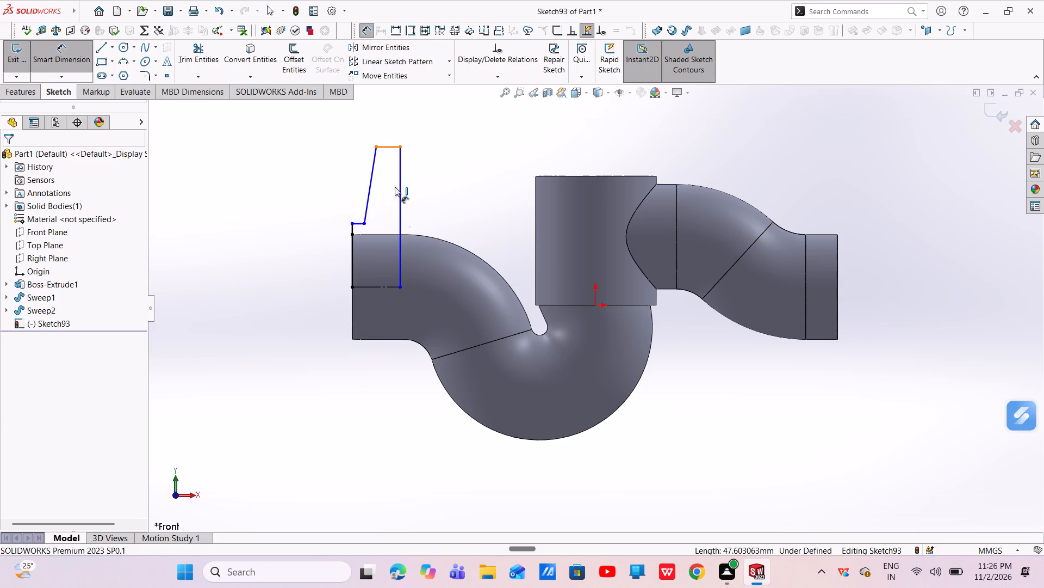
{"action": "left_click", "coordinate": [370, 285]}
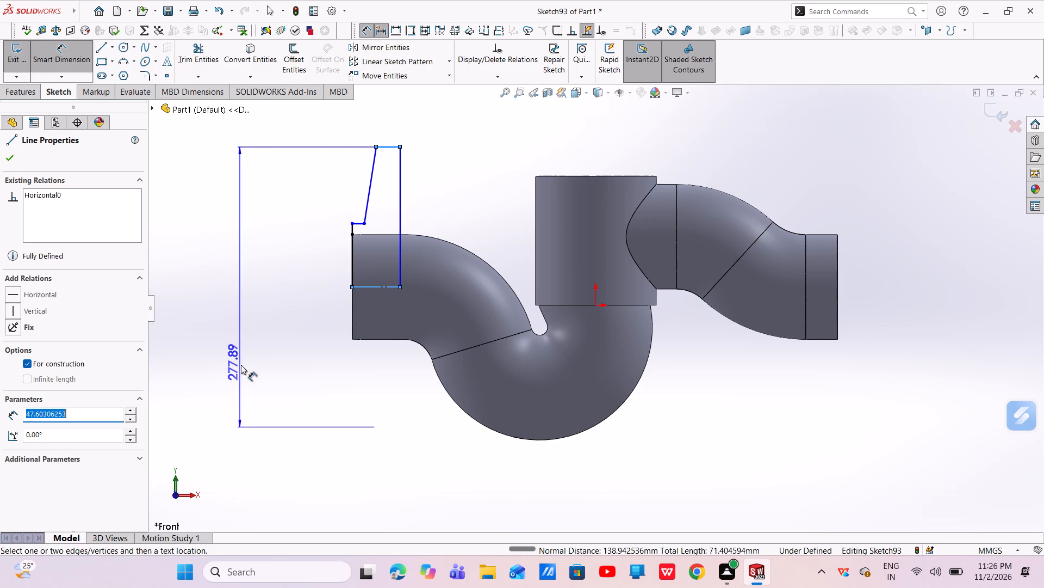
{"action": "left_click", "coordinate": [240, 353]}
{"action": "key", "text": "BackSpace"}
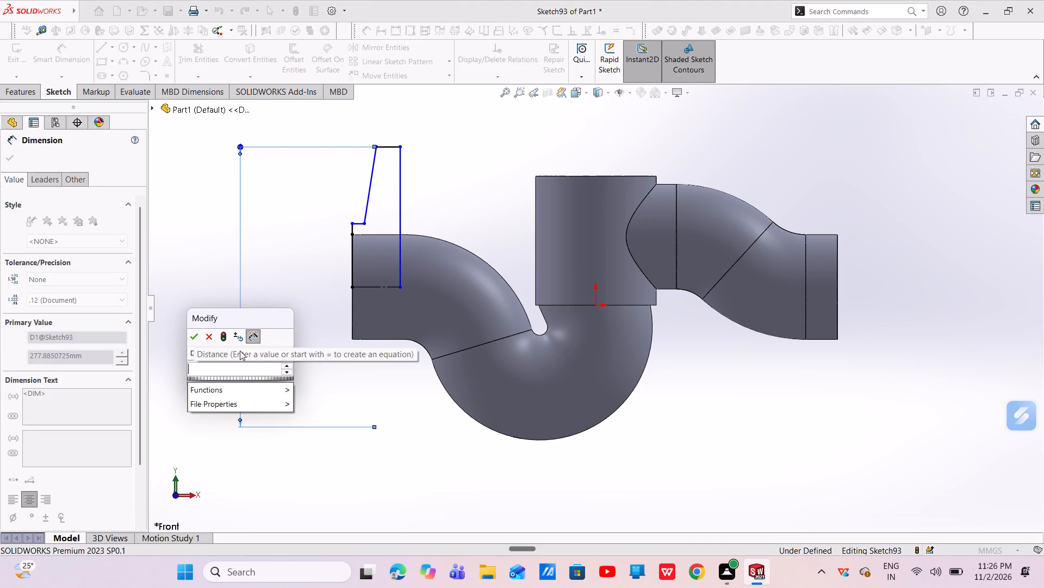
{"action": "type", "text": "252"}
{"action": "key", "text": "Return"}
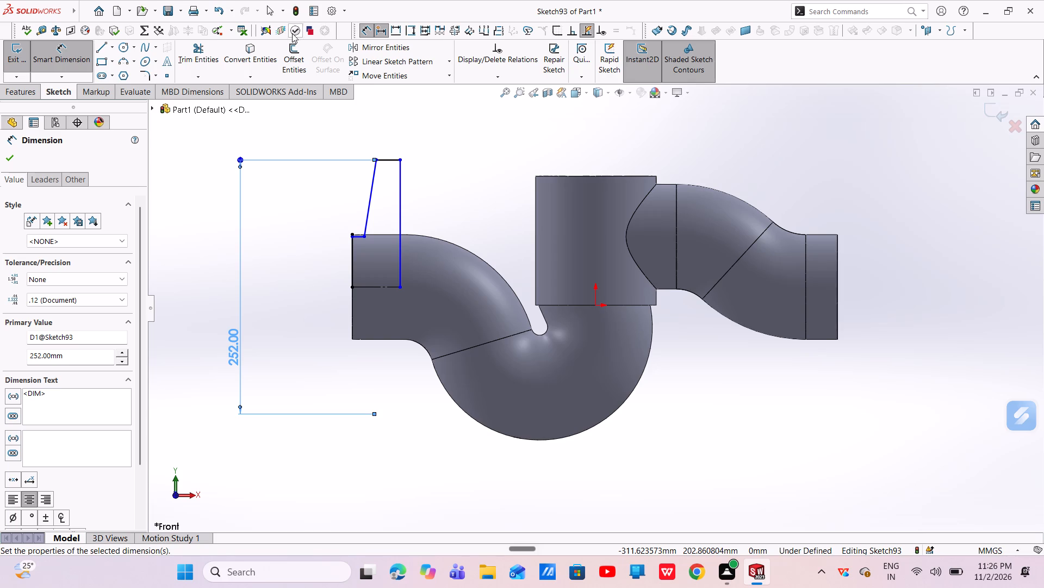
Move the short horizontal ledge of the flange profile up above the pipe's outer edge.
{"action": "scroll", "coordinate": [373, 232], "scroll_direction": "down", "scroll_amount": 7}
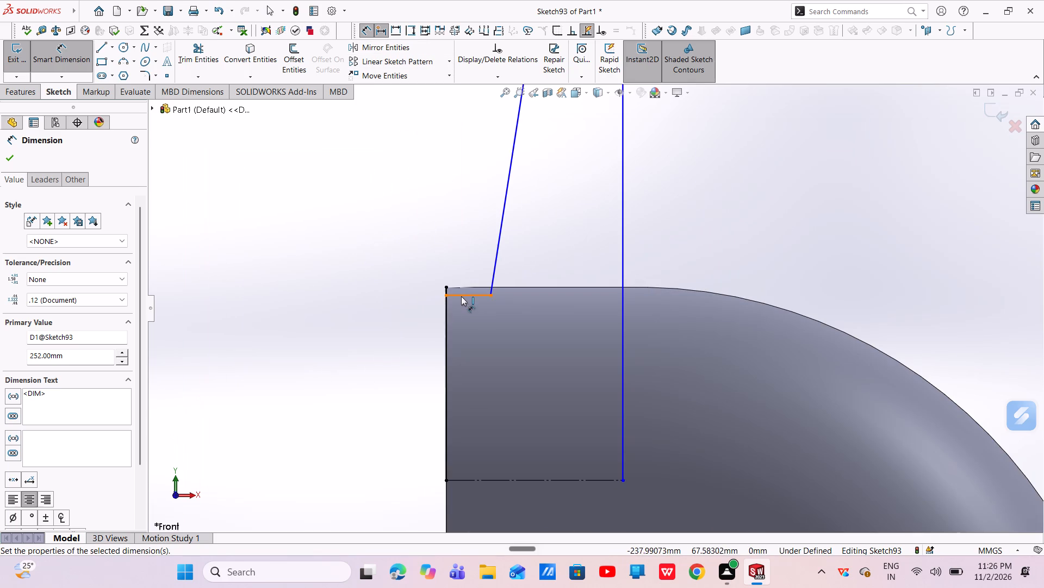
{"action": "key", "text": "Escape"}
{"action": "key", "text": "Escape"}
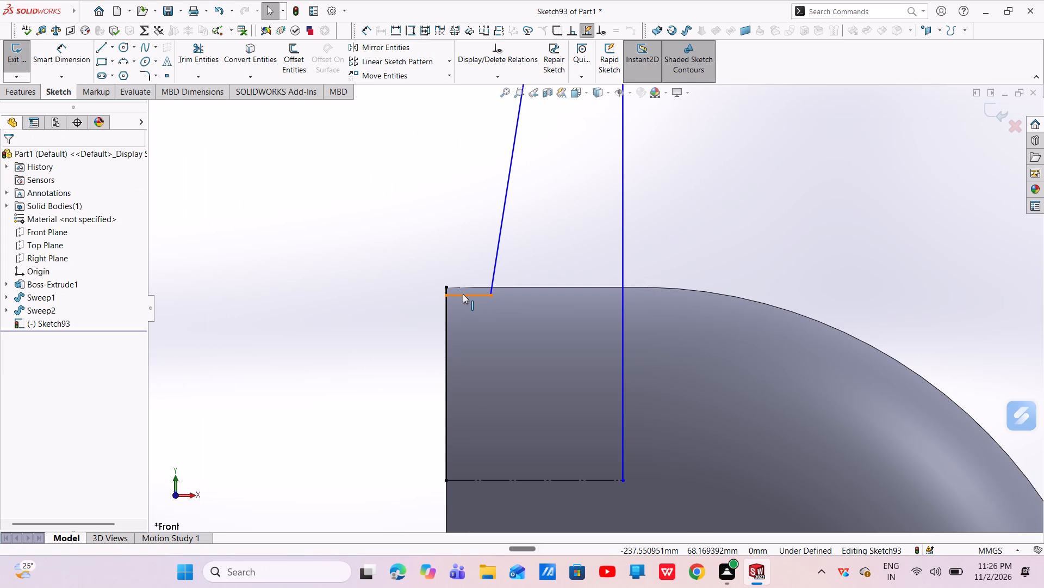
{"action": "left_click_drag", "start_coordinate": [463, 294], "coordinate": [455, 250]}
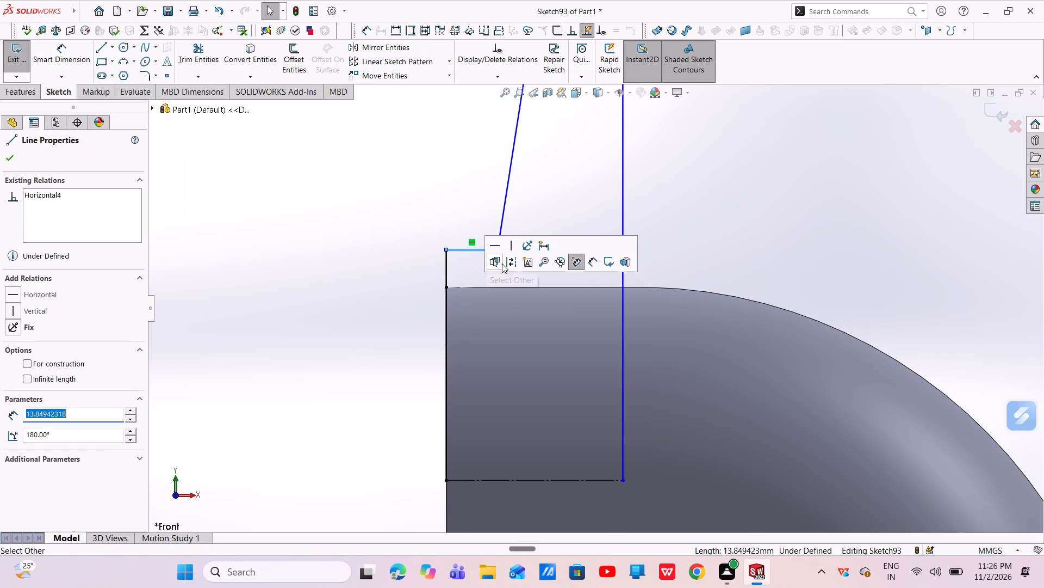
{"action": "key", "text": "Escape"}
{"action": "key", "text": "Escape"}
{"action": "scroll", "coordinate": [505, 261], "scroll_direction": "up", "scroll_amount": 6}
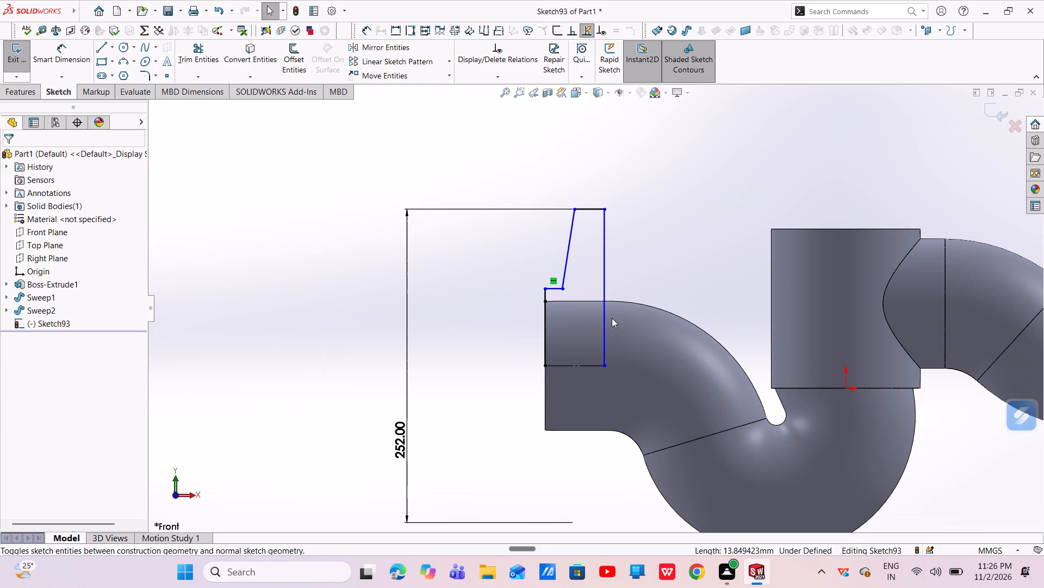
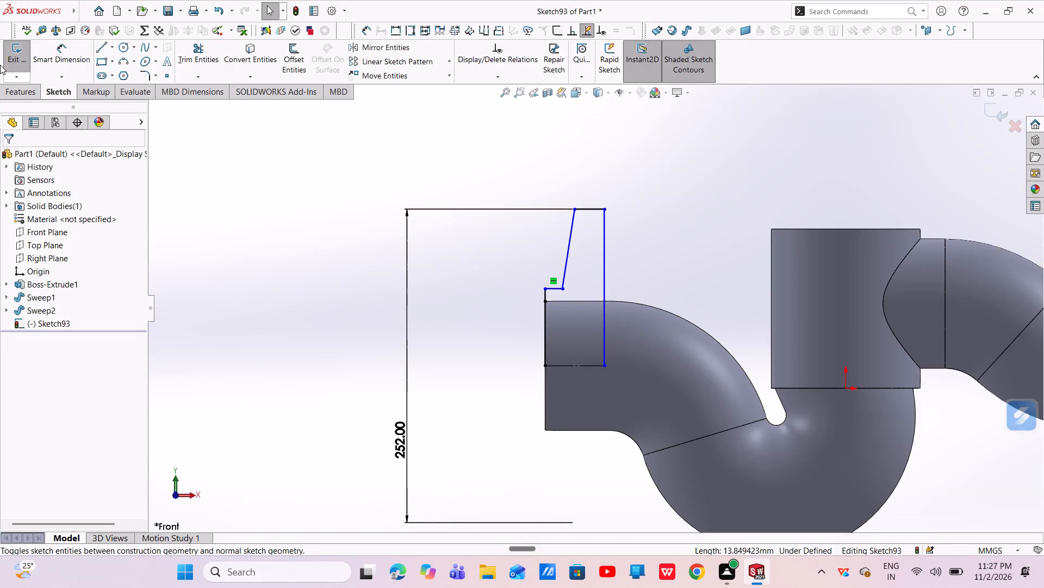
Dimension the flange profile's bottom construction line along the pipe axis to a length of 40 mm.
{"action": "left_click", "coordinate": [63, 45]}
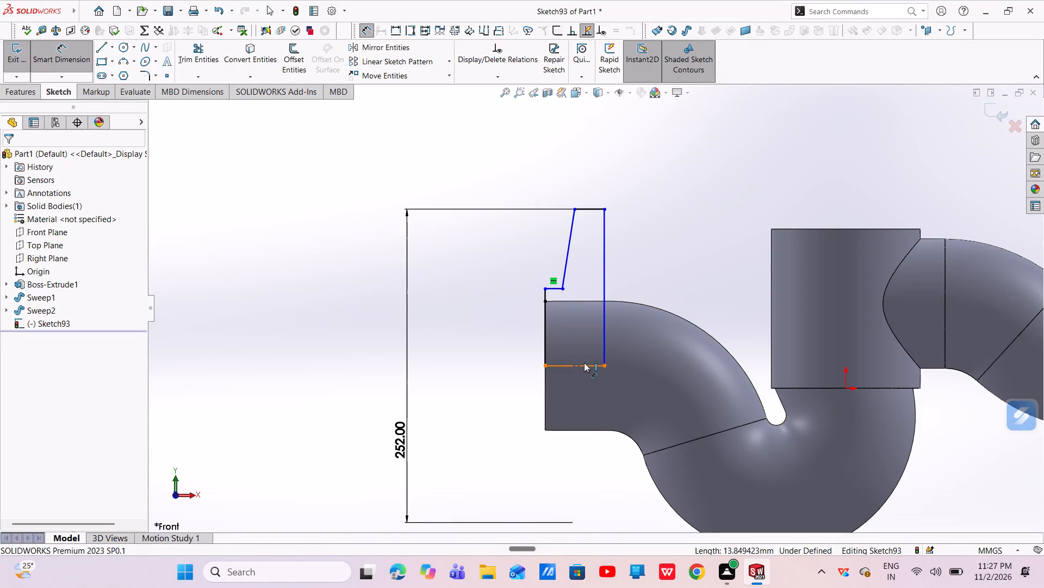
{"action": "left_click", "coordinate": [584, 363]}
{"action": "left_click", "coordinate": [584, 486]}
{"action": "key", "text": "BackSpace"}
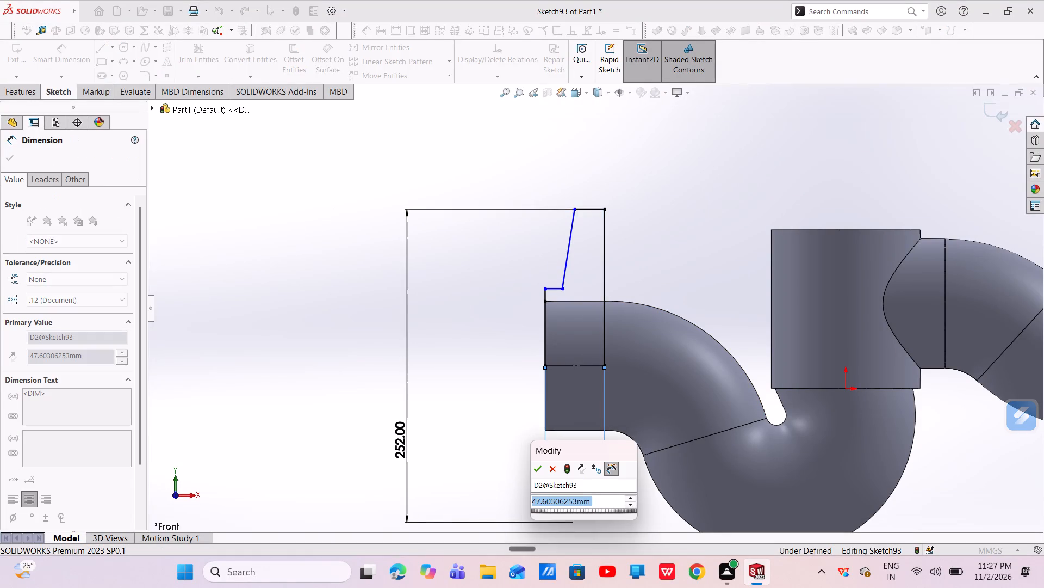
{"action": "type", "text": "40"}
{"action": "key", "text": "Return"}
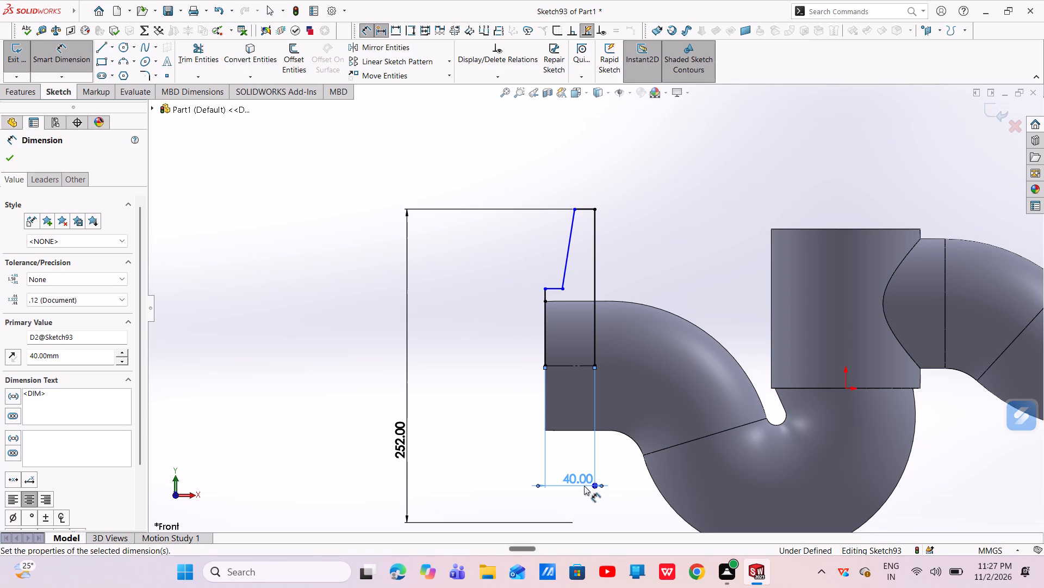
Dimension the short horizontal ledge of the flange profile to a length of 5 mm.
{"action": "scroll", "coordinate": [576, 299], "scroll_direction": "down", "scroll_amount": 2}
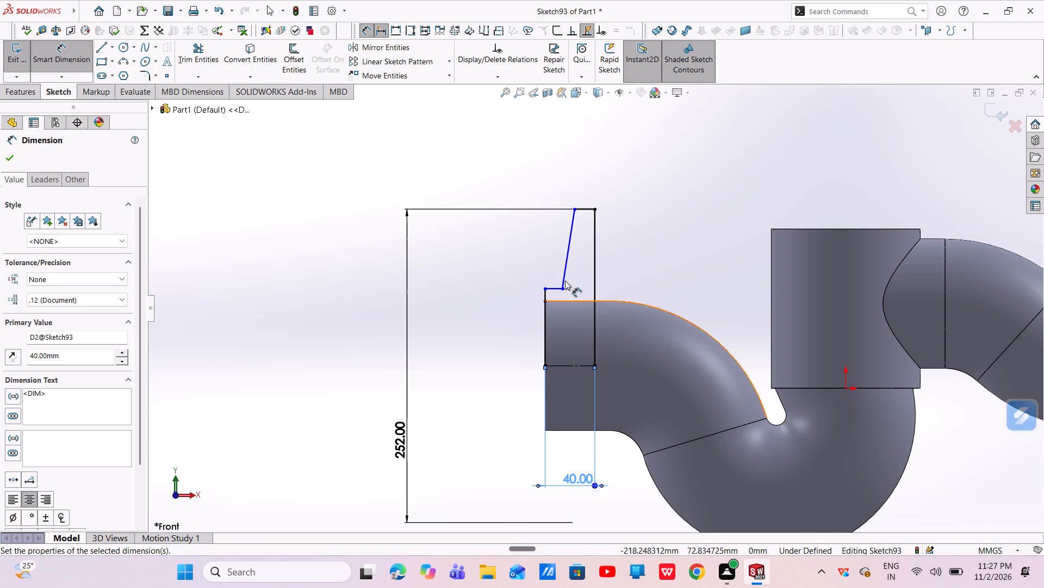
{"action": "scroll", "coordinate": [565, 280], "scroll_direction": "down", "scroll_amount": 2}
{"action": "left_click", "coordinate": [541, 291]}
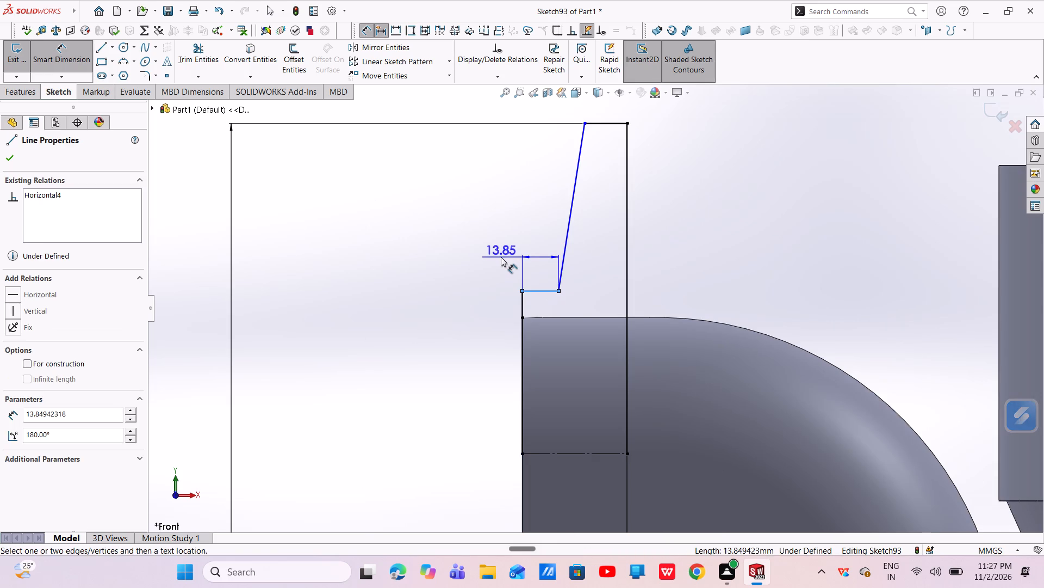
{"action": "left_click", "coordinate": [501, 257]}
{"action": "key", "text": "BackSpace"}
{"action": "key", "text": "5"}
{"action": "key", "text": "Return"}
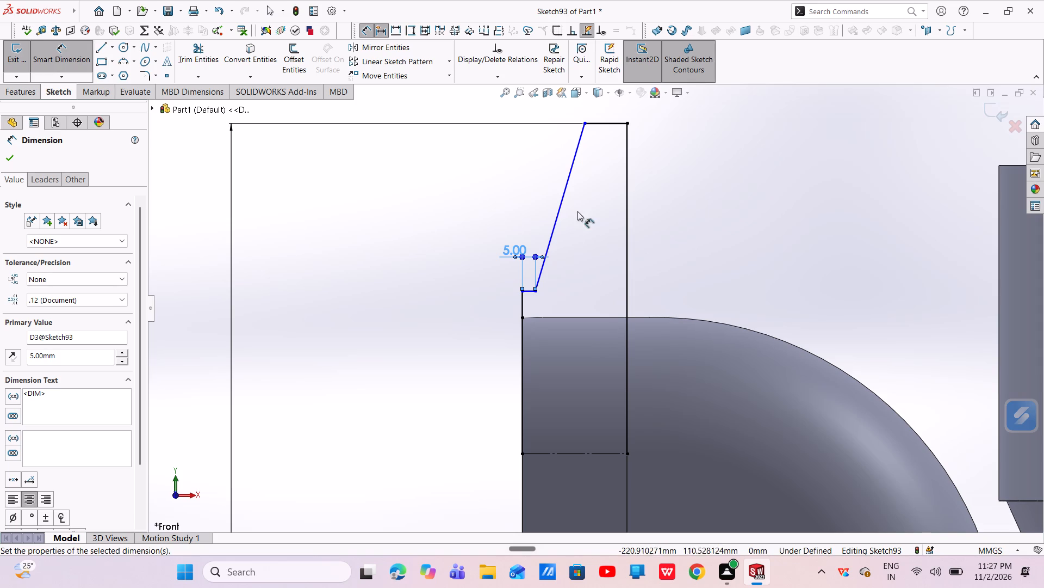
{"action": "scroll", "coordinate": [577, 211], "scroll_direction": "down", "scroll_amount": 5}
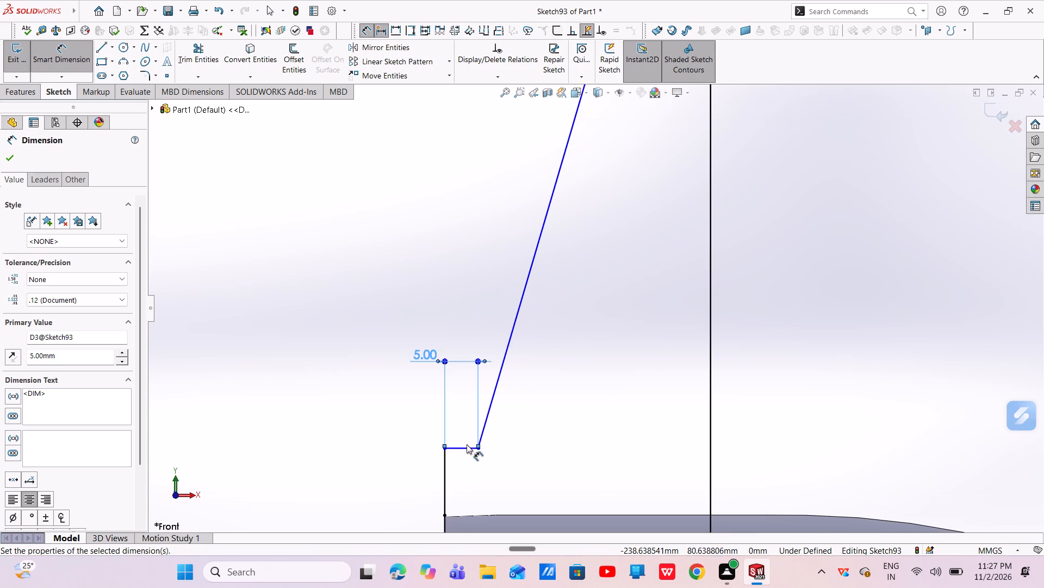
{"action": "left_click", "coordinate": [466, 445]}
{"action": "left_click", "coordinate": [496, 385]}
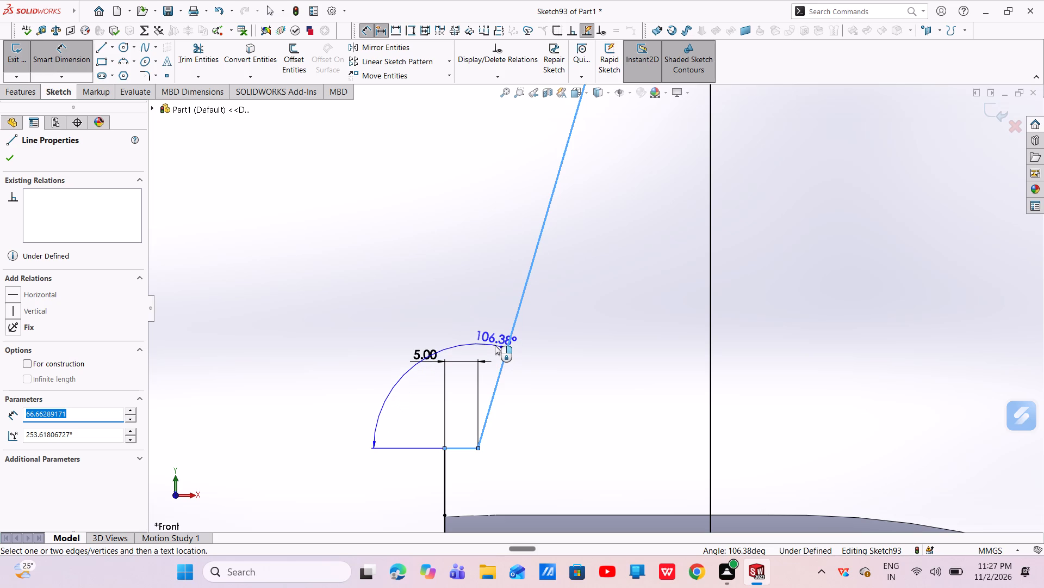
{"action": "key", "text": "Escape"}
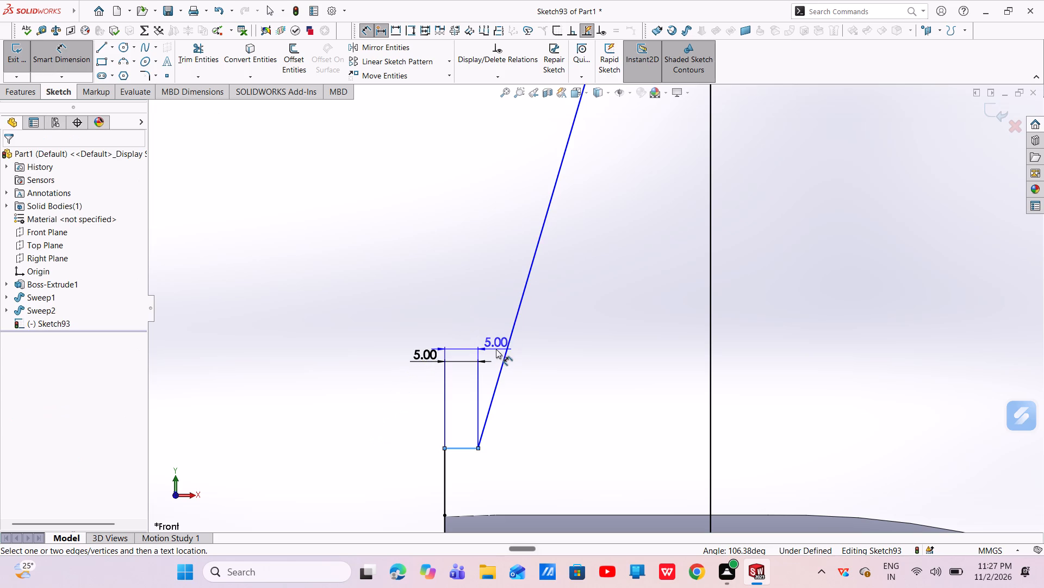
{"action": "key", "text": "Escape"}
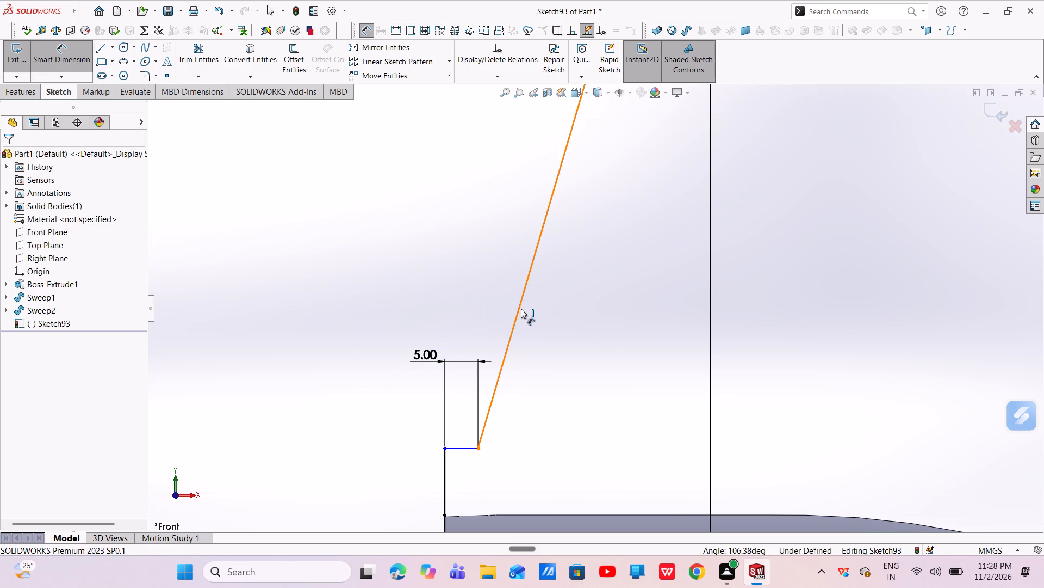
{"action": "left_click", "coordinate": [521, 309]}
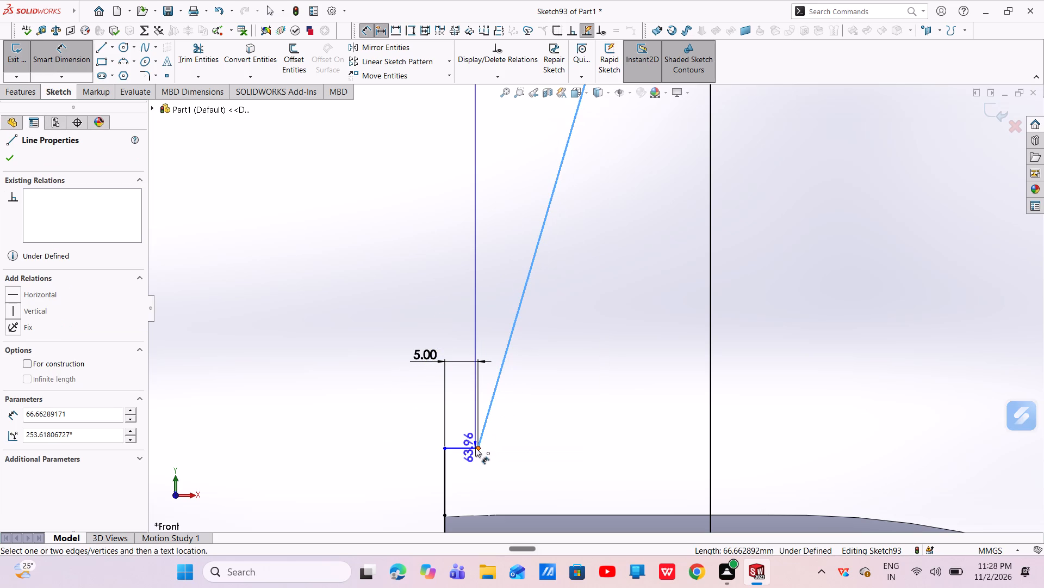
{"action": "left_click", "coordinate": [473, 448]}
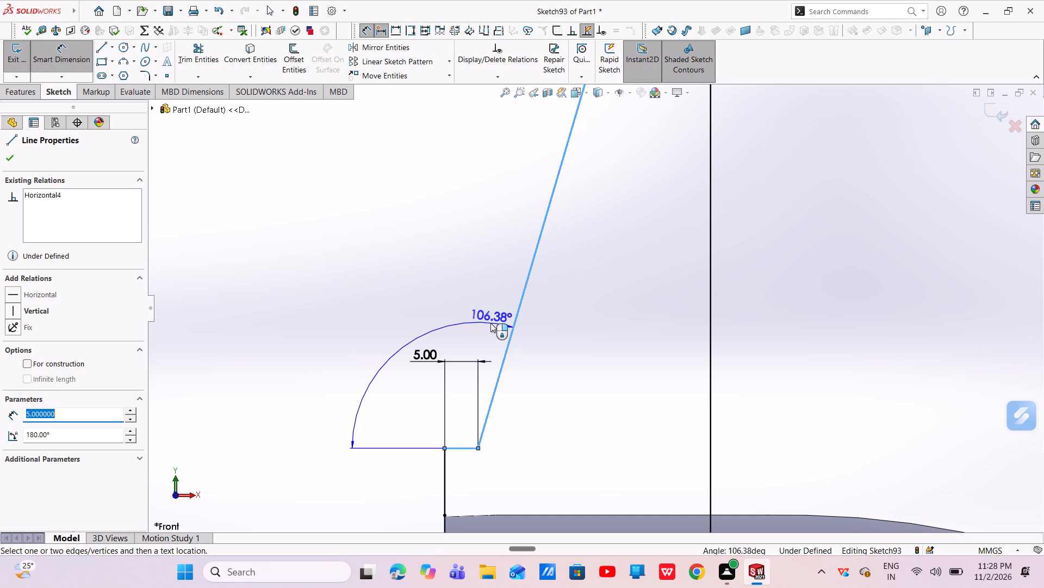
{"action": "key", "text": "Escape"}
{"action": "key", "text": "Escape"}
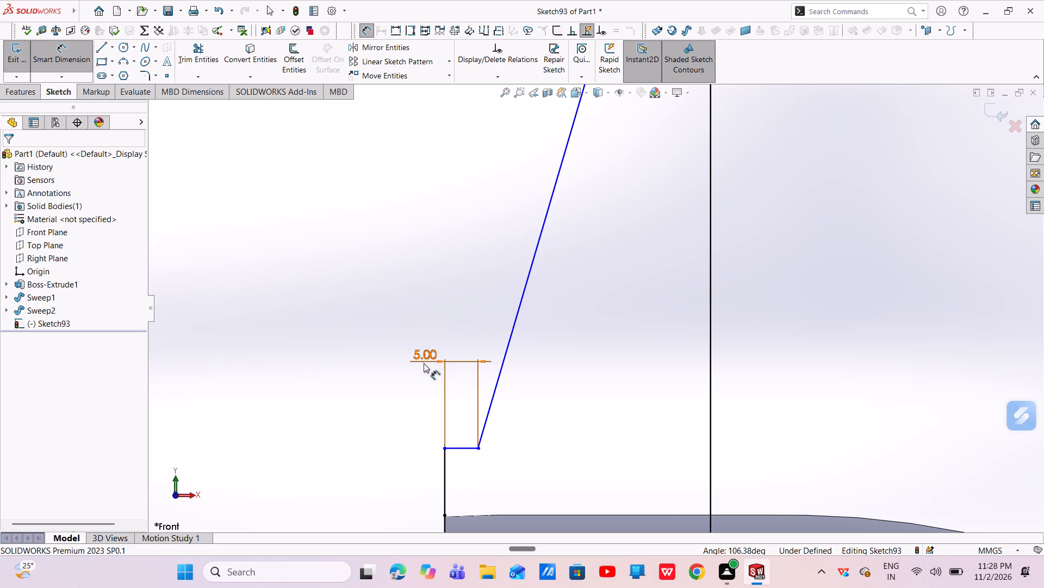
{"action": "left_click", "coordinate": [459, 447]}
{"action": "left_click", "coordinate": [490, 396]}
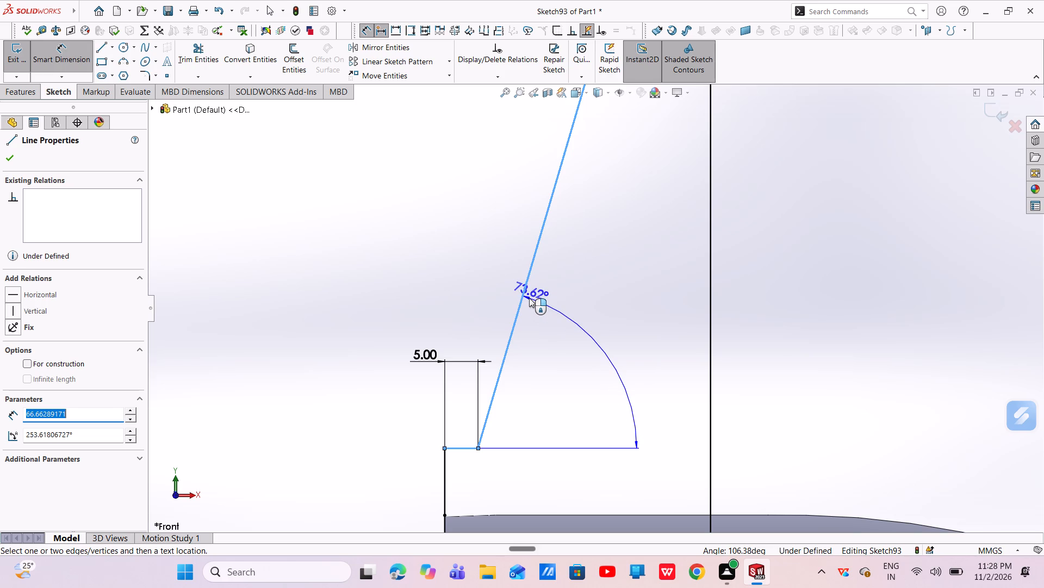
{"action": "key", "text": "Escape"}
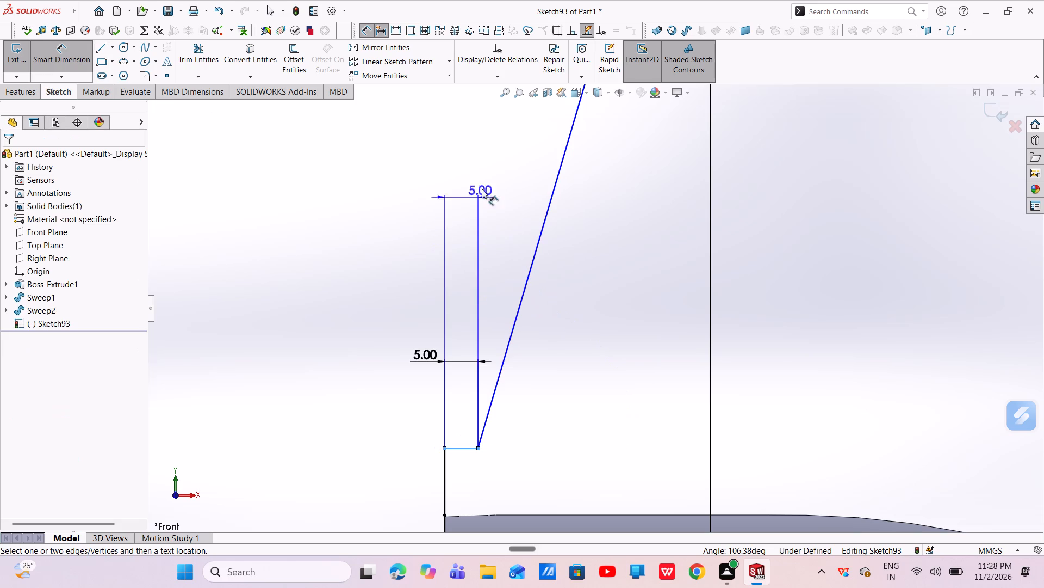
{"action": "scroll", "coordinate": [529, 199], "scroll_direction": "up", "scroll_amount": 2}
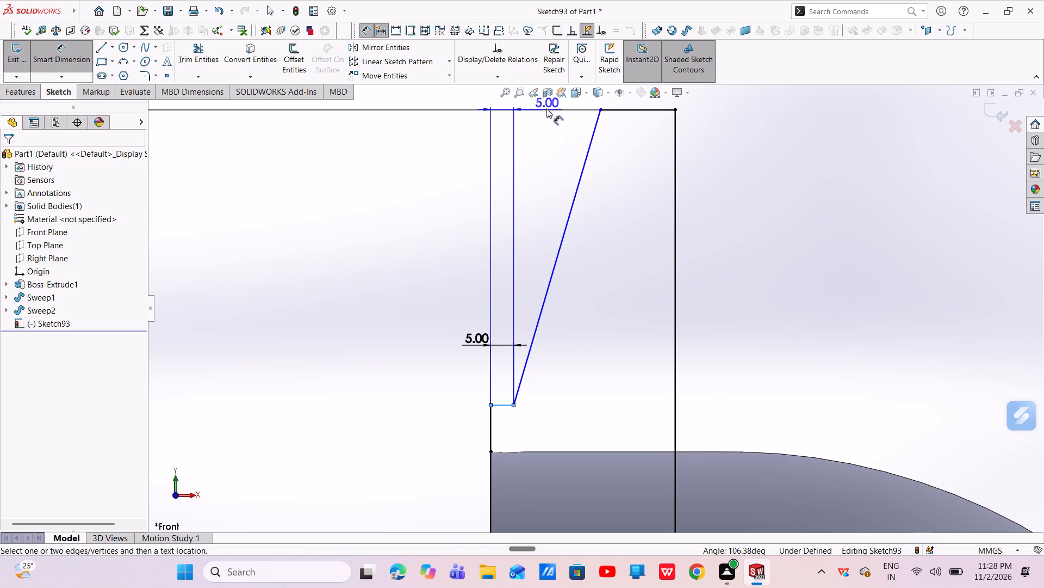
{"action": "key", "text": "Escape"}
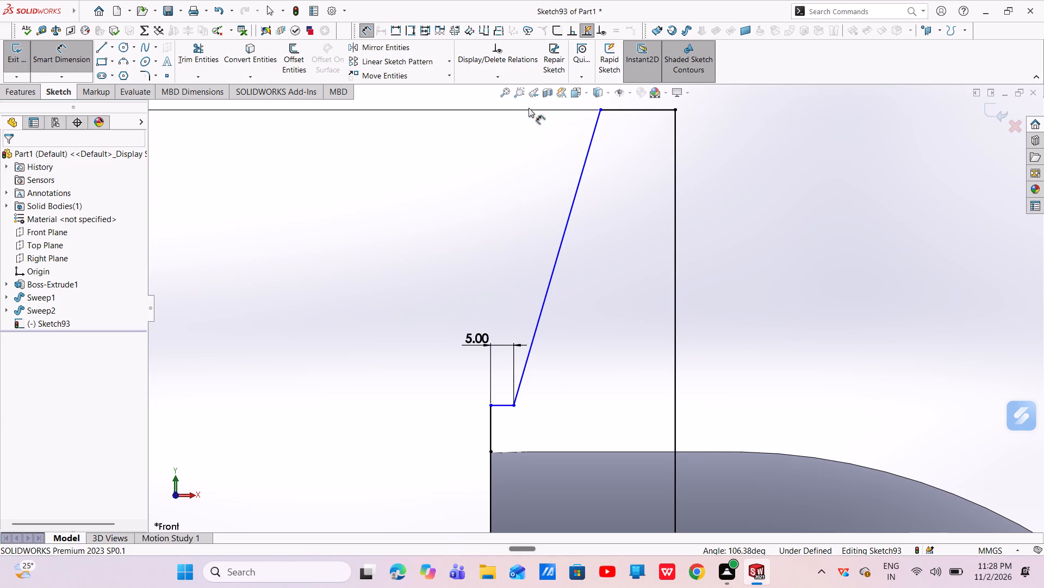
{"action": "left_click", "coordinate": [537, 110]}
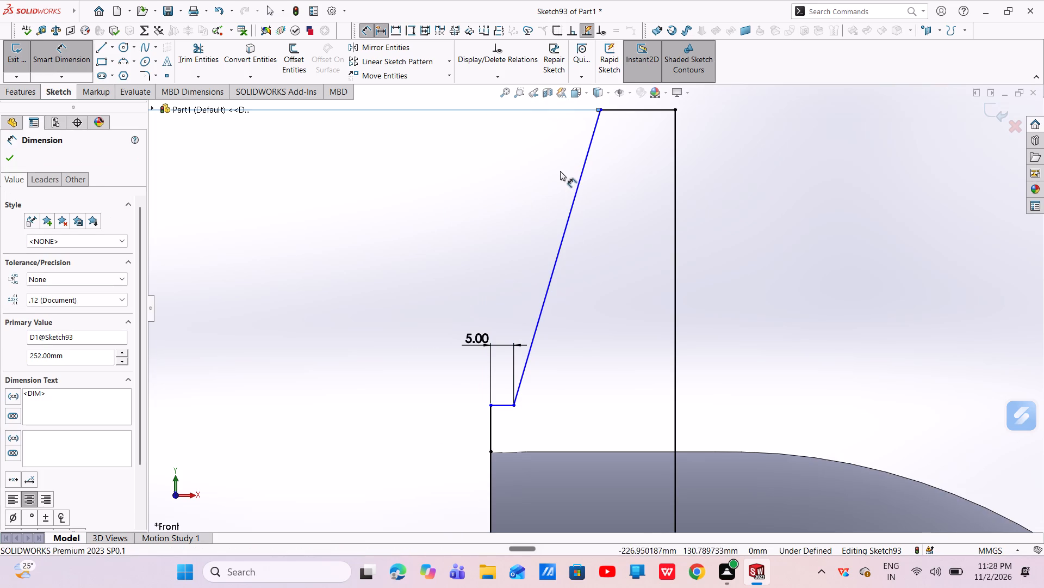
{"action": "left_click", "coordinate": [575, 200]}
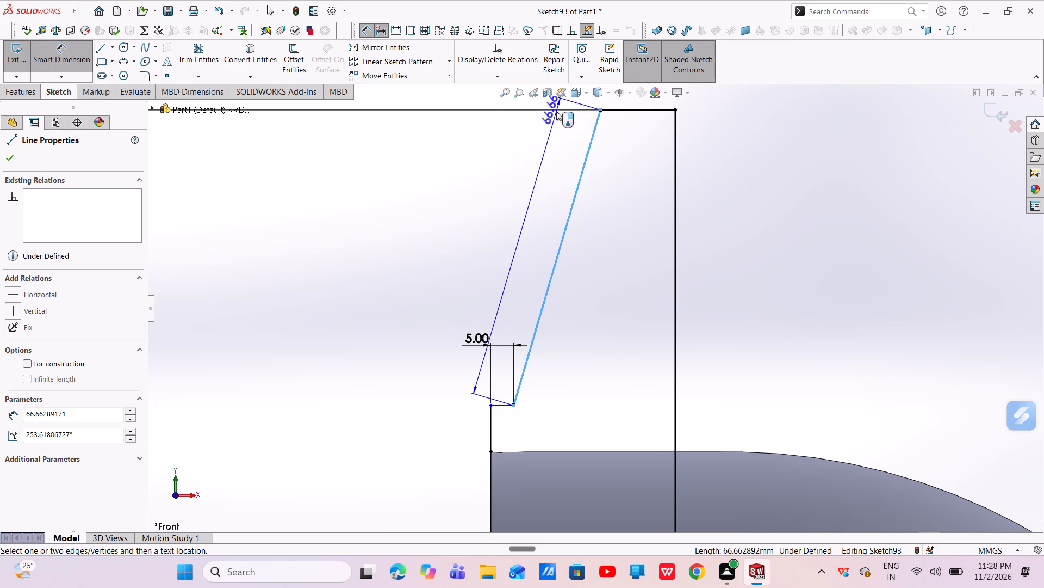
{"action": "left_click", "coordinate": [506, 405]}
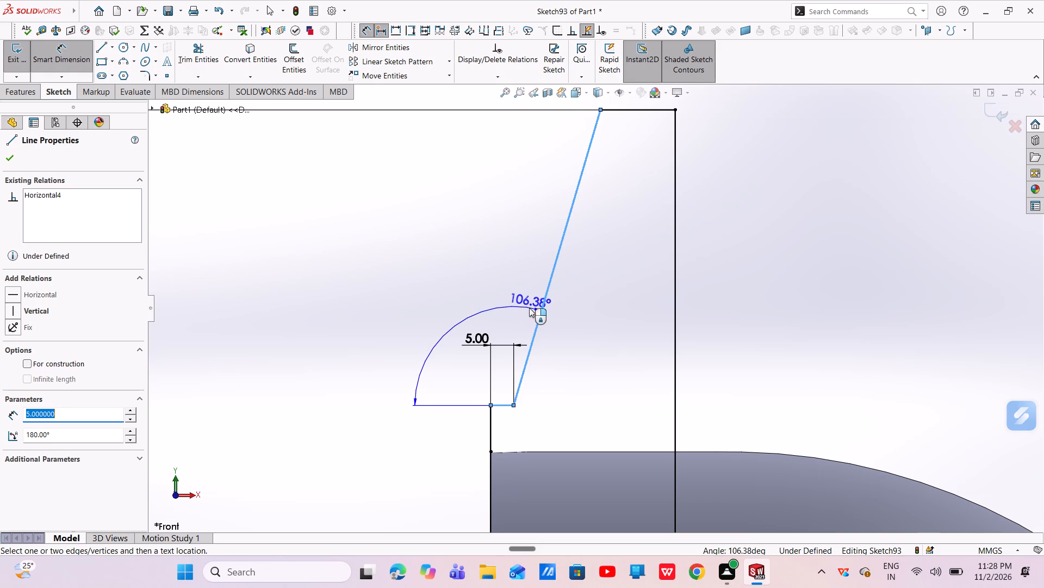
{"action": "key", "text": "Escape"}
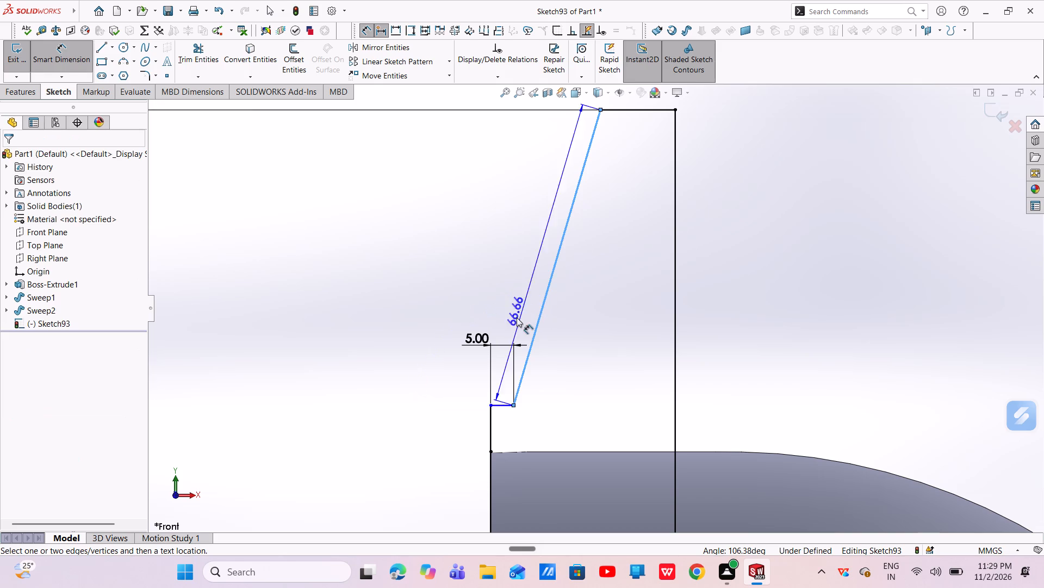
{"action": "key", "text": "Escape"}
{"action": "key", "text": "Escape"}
Dimension the slanted side of the flange profile at 7° from the vertical through its lower endpoint on the ledge.
{"action": "left_click", "coordinate": [63, 63]}
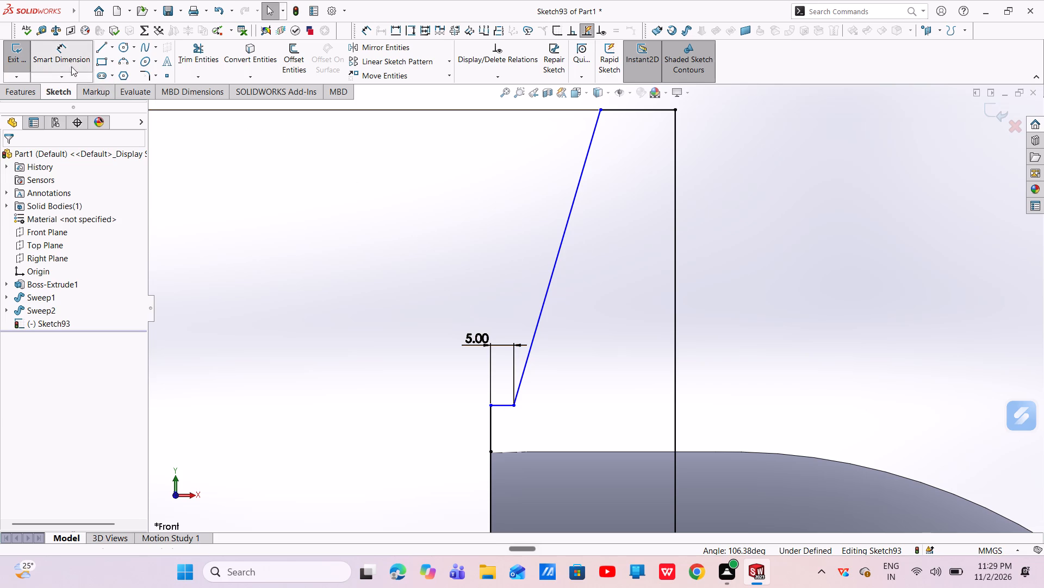
{"action": "left_click", "coordinate": [514, 406]}
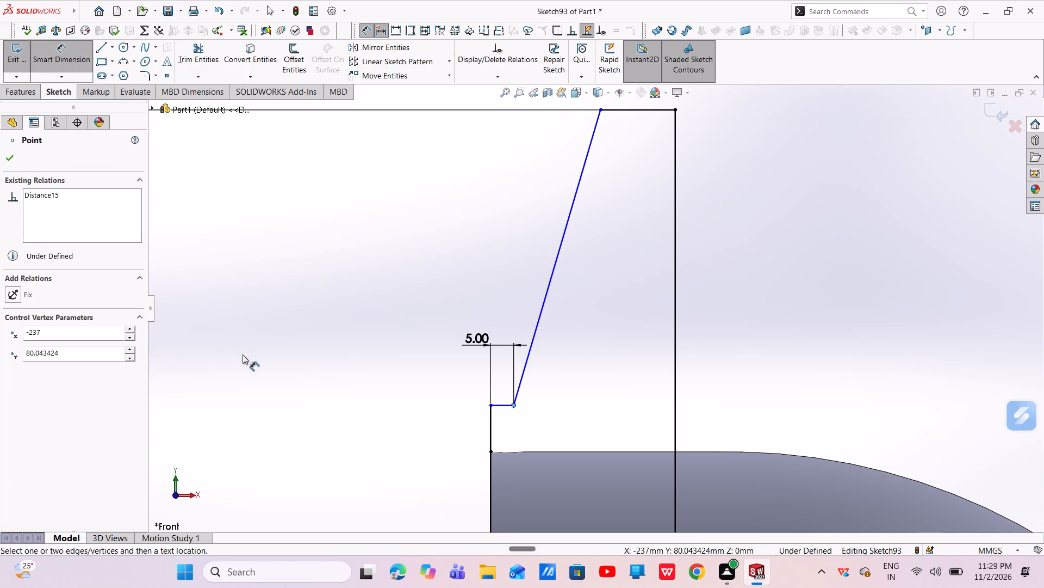
{"action": "key", "text": "Escape"}
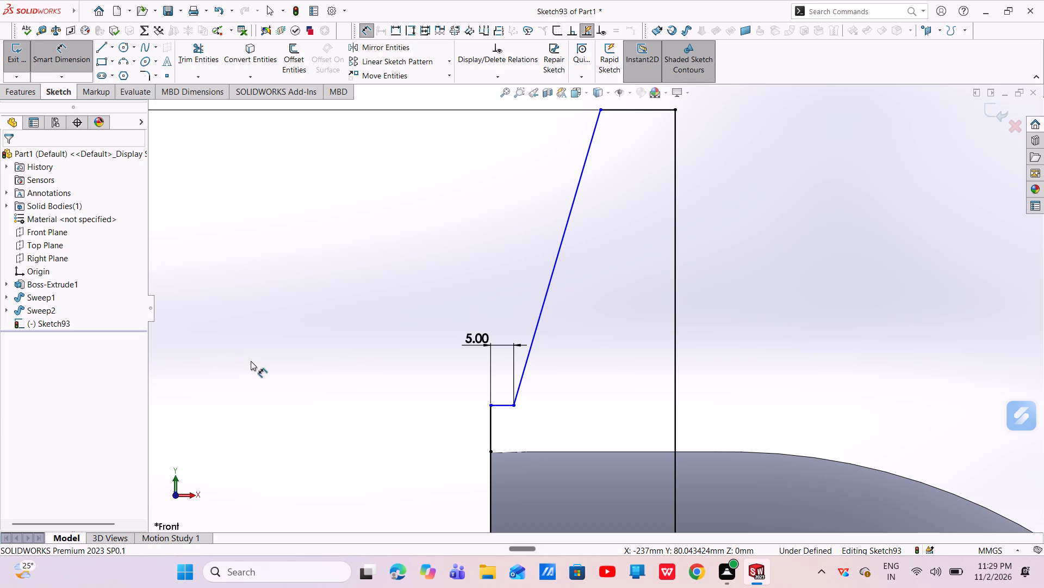
{"action": "left_click", "coordinate": [540, 316]}
{"action": "left_click", "coordinate": [513, 405]}
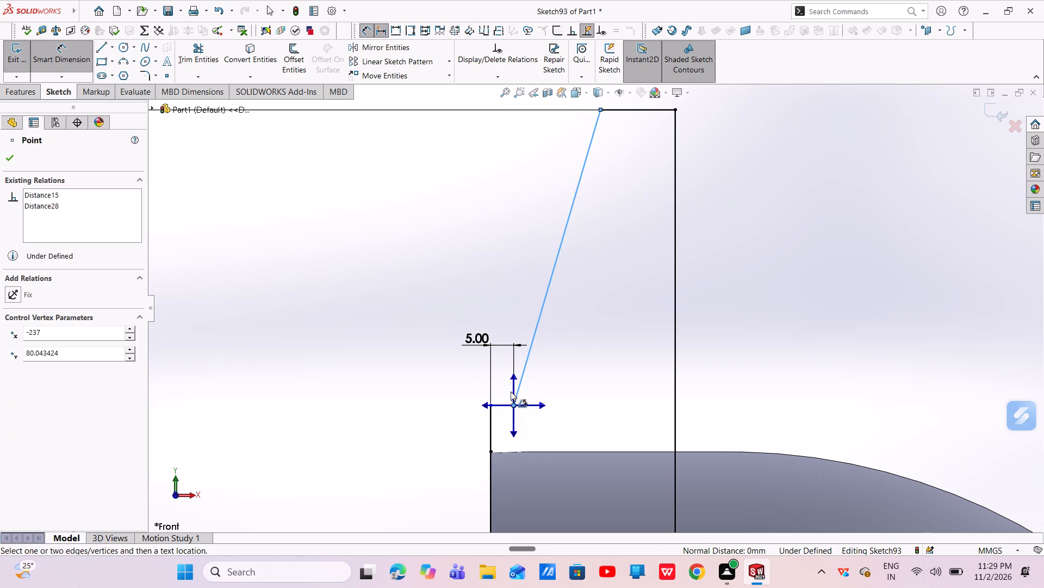
{"action": "left_click", "coordinate": [514, 377]}
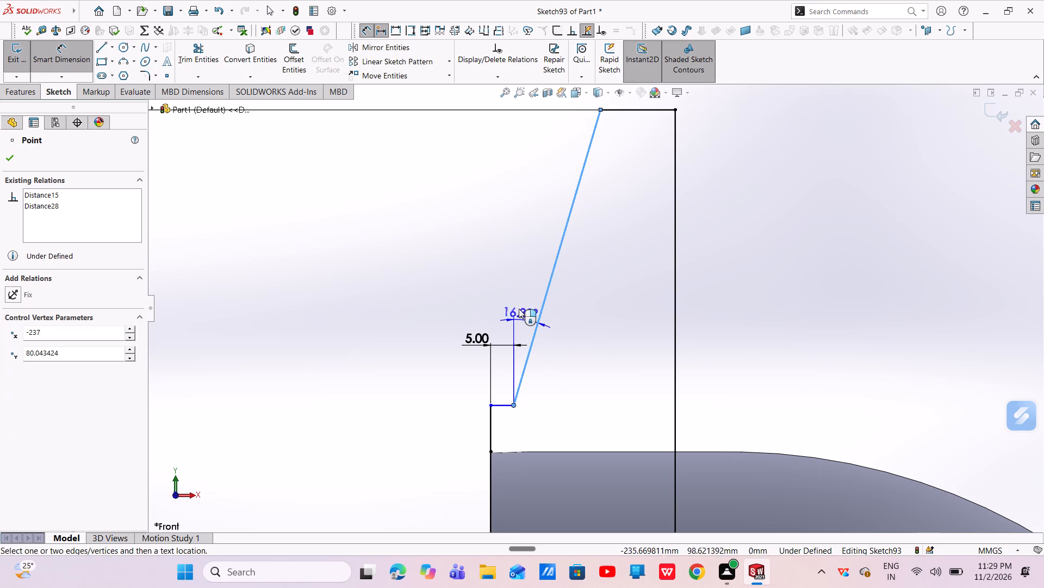
{"action": "left_click", "coordinate": [517, 260]}
{"action": "key", "text": "BackSpace"}
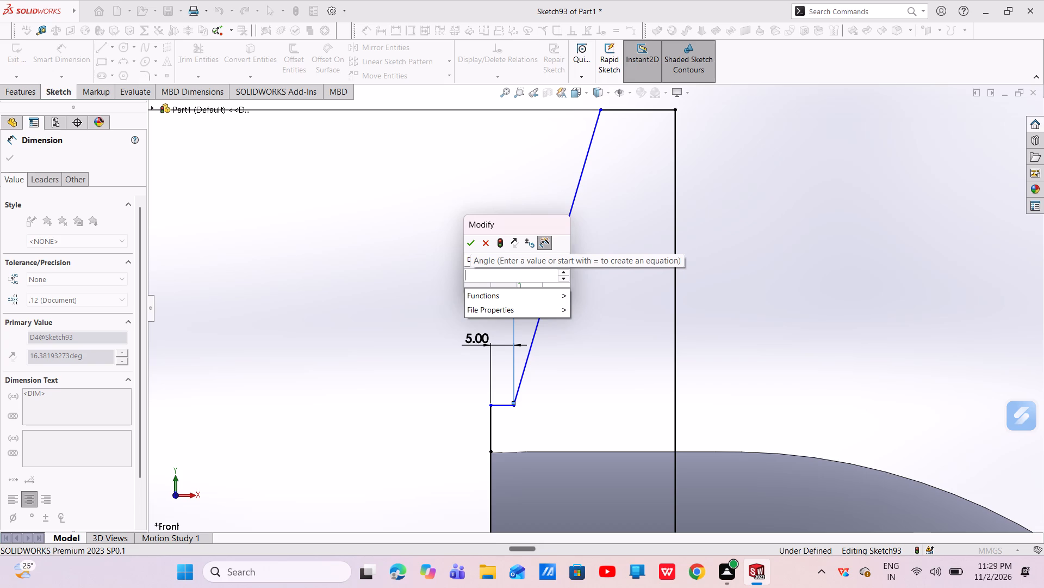
{"action": "key", "text": "7"}
{"action": "key", "text": "Return"}
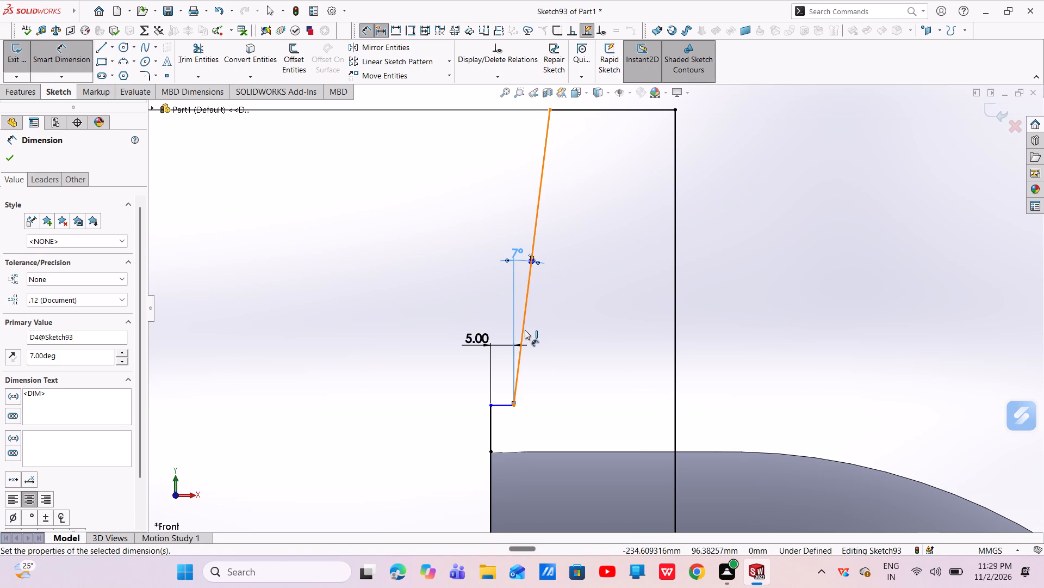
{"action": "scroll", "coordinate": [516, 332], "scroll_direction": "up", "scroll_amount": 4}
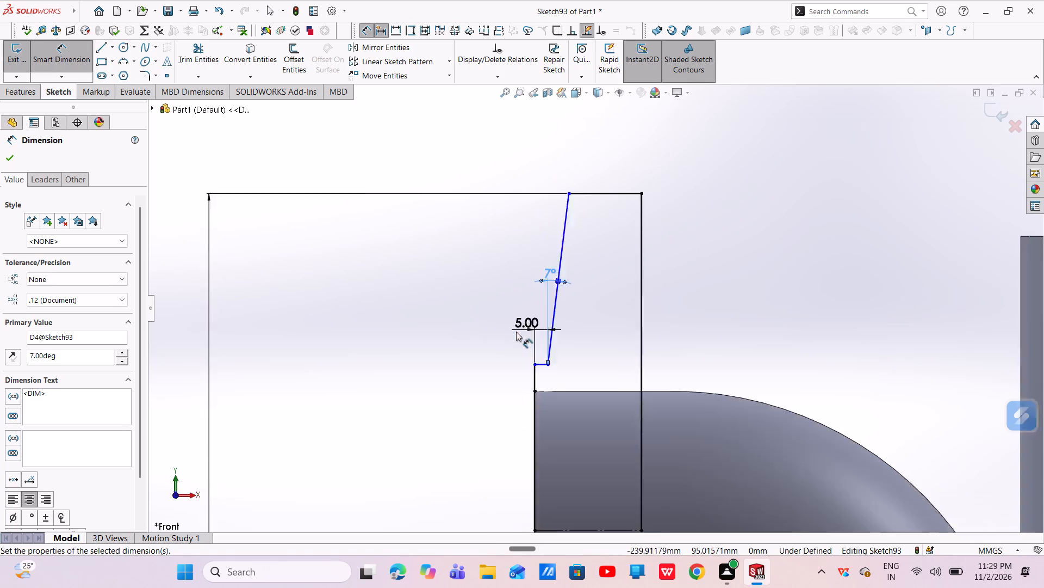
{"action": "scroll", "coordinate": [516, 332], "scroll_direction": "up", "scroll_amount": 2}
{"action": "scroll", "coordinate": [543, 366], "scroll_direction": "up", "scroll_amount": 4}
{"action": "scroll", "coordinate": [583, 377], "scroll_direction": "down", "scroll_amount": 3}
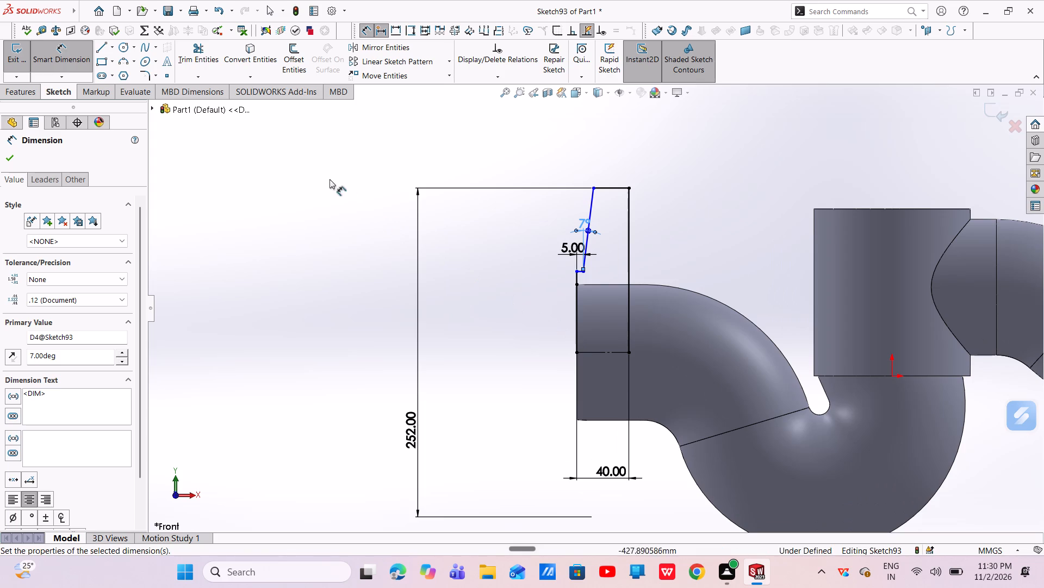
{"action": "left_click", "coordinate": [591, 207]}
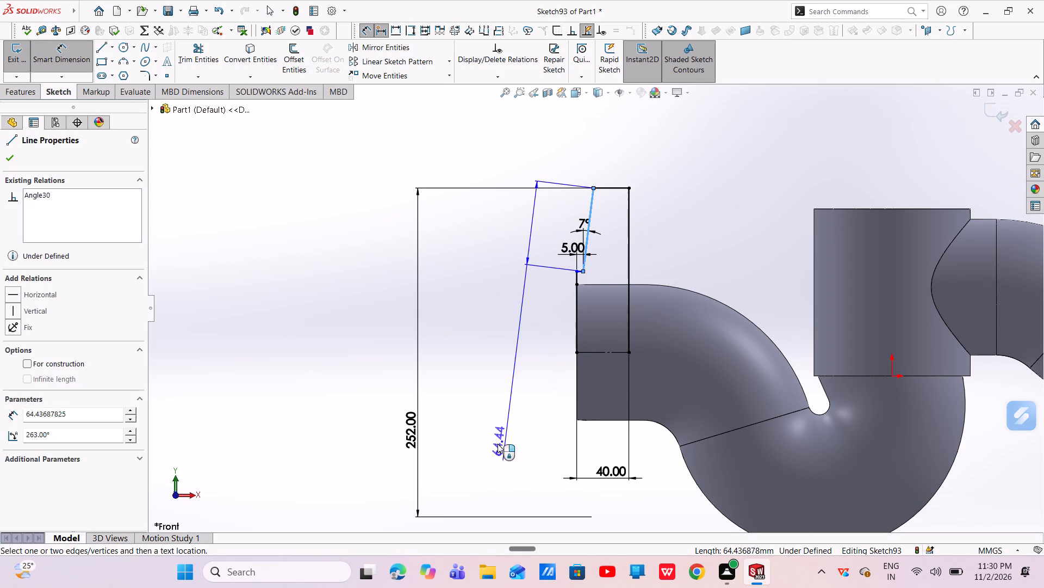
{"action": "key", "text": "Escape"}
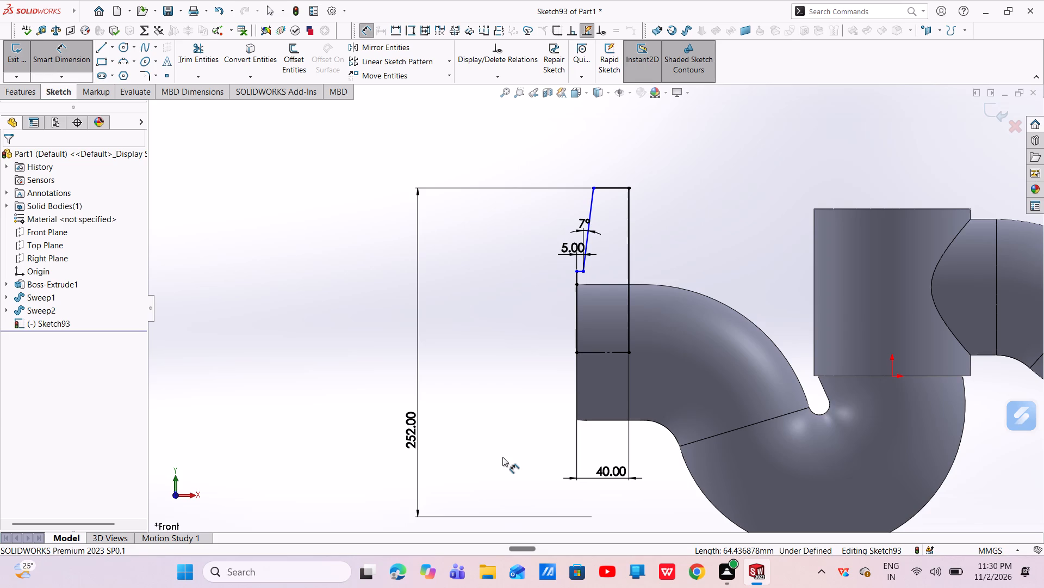
Dimension the flange profile's short ledge about the pipe-axis construction line as a 130 mm diameter, and finish the sketch.
{"action": "scroll", "coordinate": [601, 298], "scroll_direction": "down", "scroll_amount": 5}
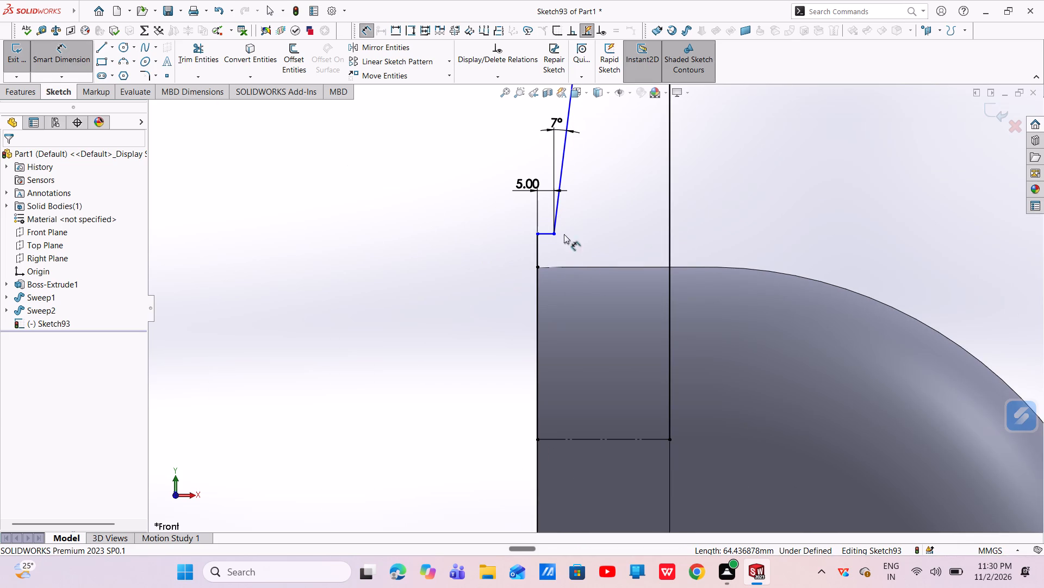
{"action": "left_click", "coordinate": [547, 232]}
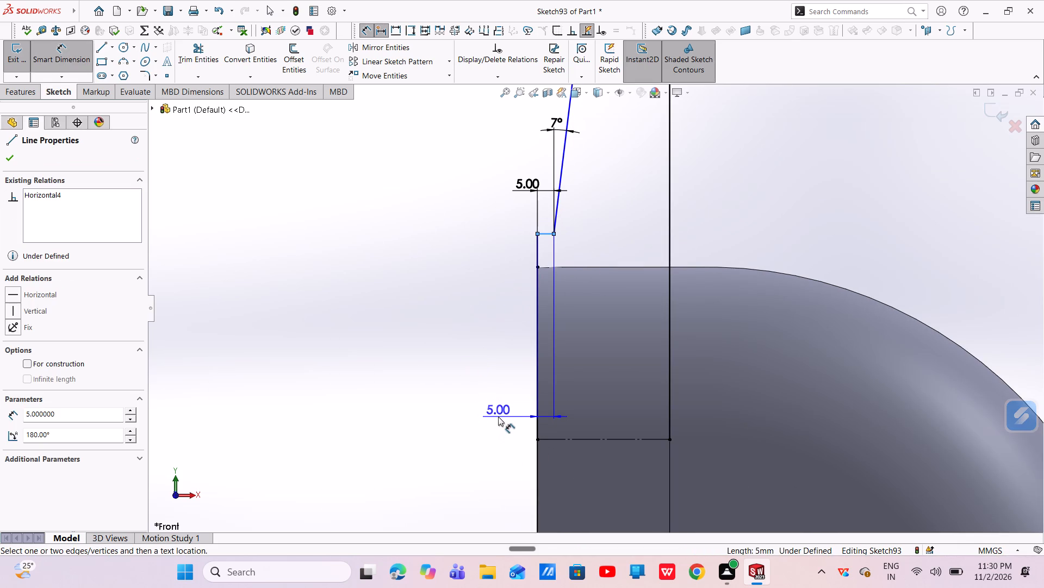
{"action": "left_click", "coordinate": [535, 358]}
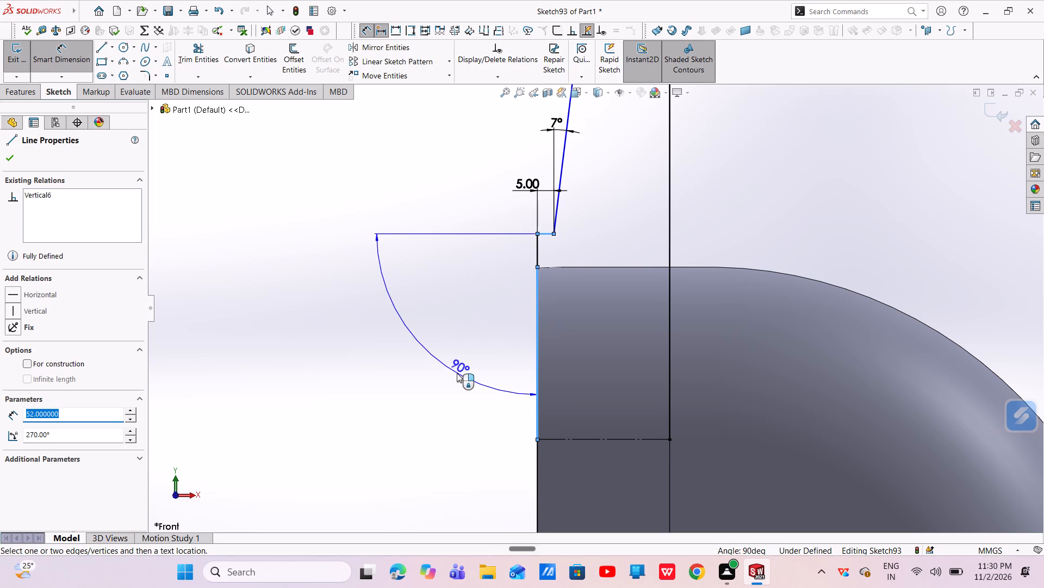
{"action": "key", "text": "Escape"}
{"action": "scroll", "coordinate": [518, 373], "scroll_direction": "up", "scroll_amount": 4}
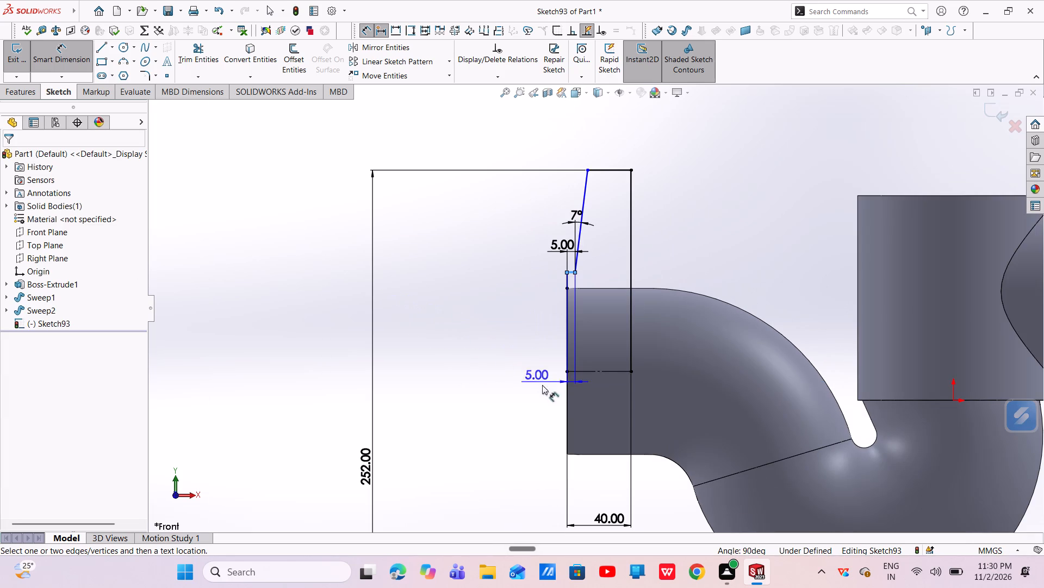
{"action": "scroll", "coordinate": [567, 374], "scroll_direction": "up", "scroll_amount": 1}
{"action": "left_click", "coordinate": [595, 360]}
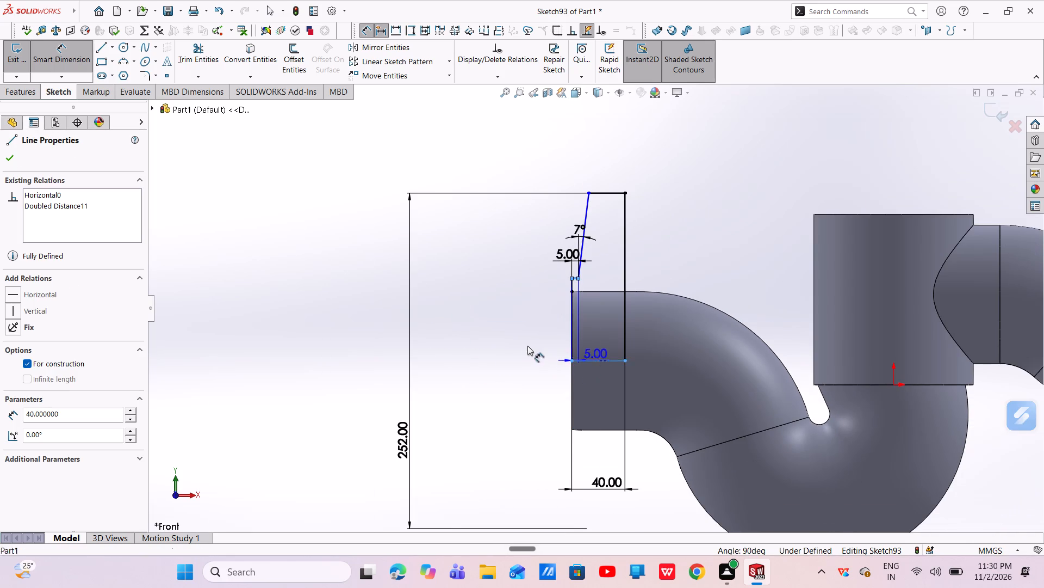
{"action": "left_click", "coordinate": [526, 369]}
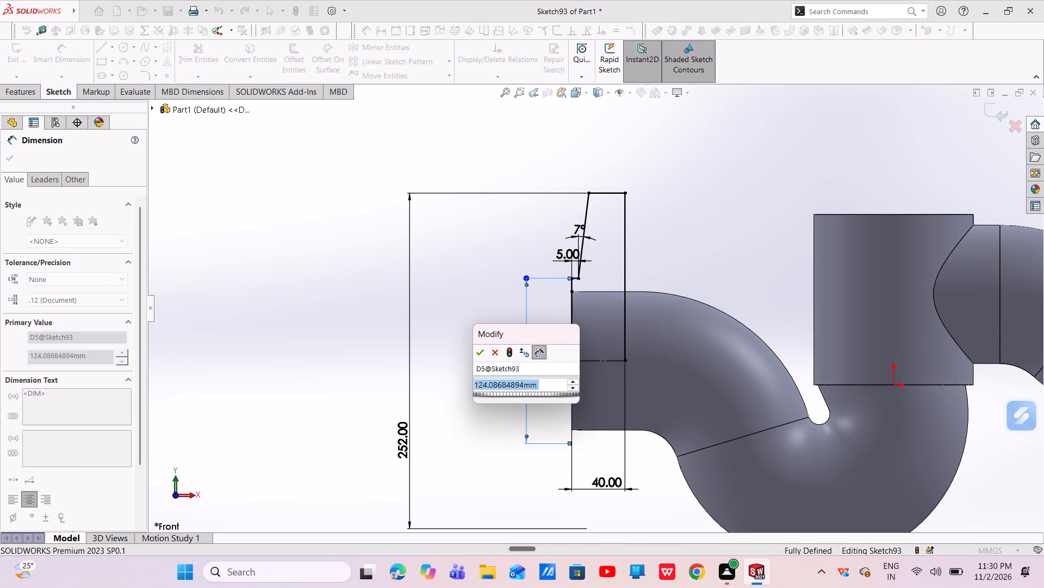
{"action": "key", "text": "BackSpace"}
{"action": "type", "text": "130"}
{"action": "key", "text": "Return"}
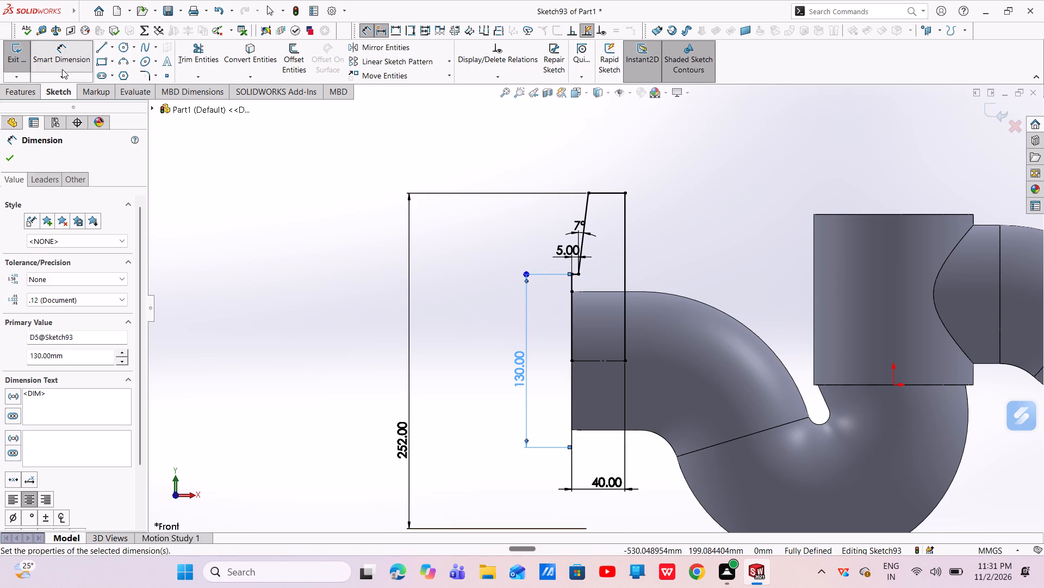
{"action": "left_click", "coordinate": [16, 161]}
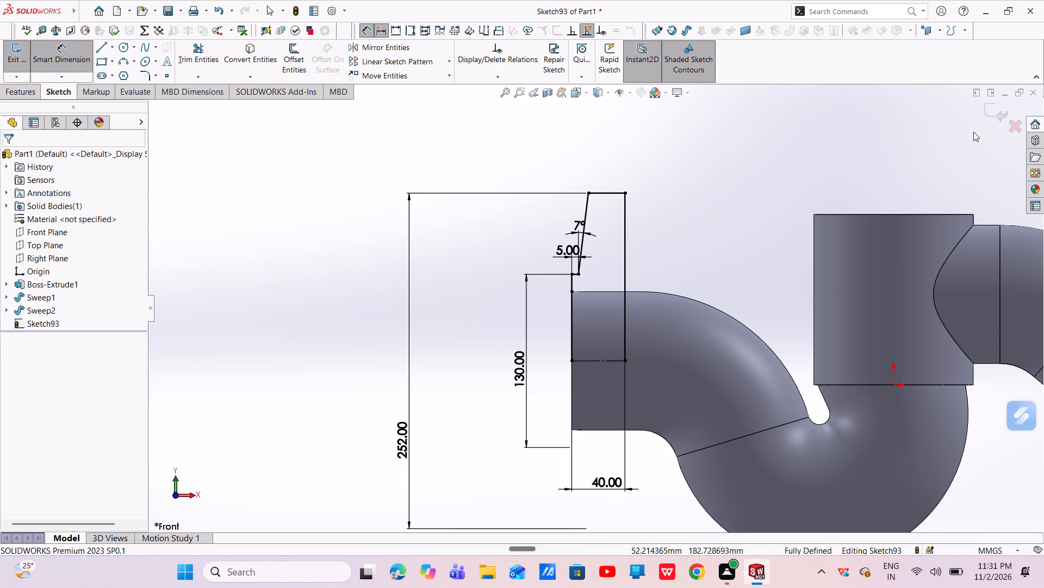
{"action": "left_click", "coordinate": [984, 112]}
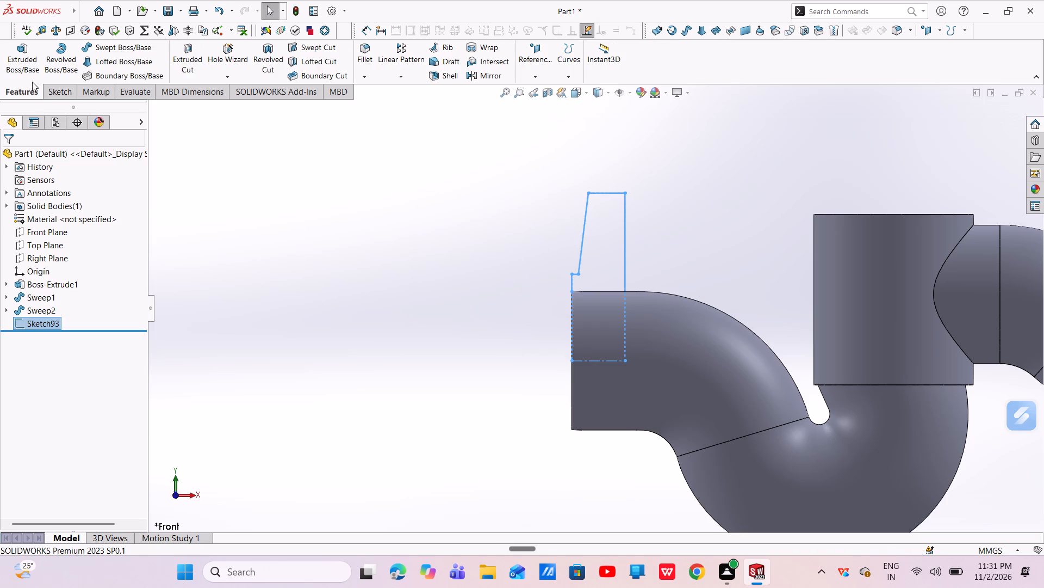
Revolve the flange profile 360° about the pipe-axis construction line, letting the open sketch be closed automatically and merging the result.
{"action": "left_click", "coordinate": [50, 57]}
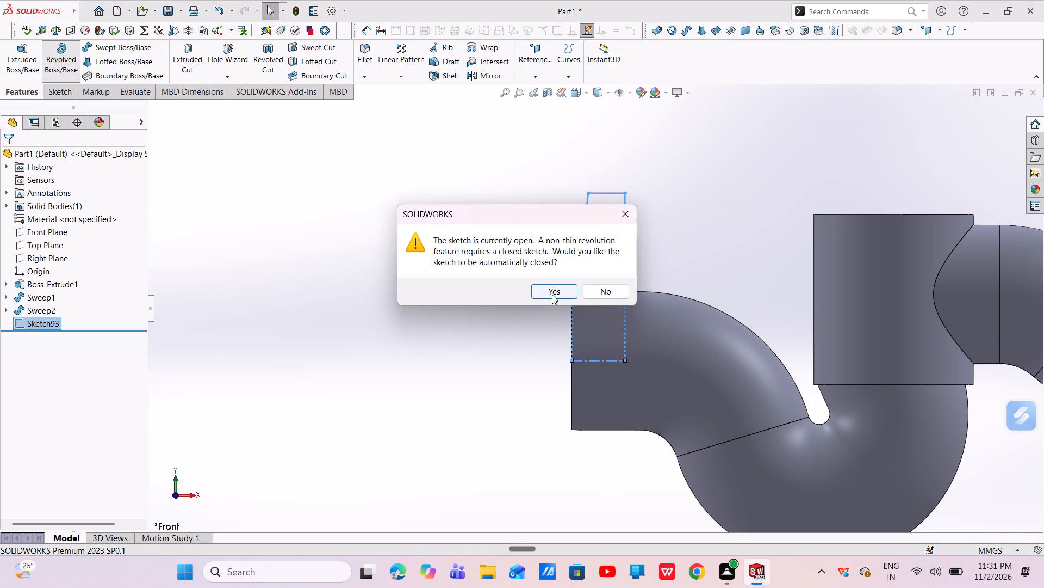
{"action": "left_click", "coordinate": [552, 295]}
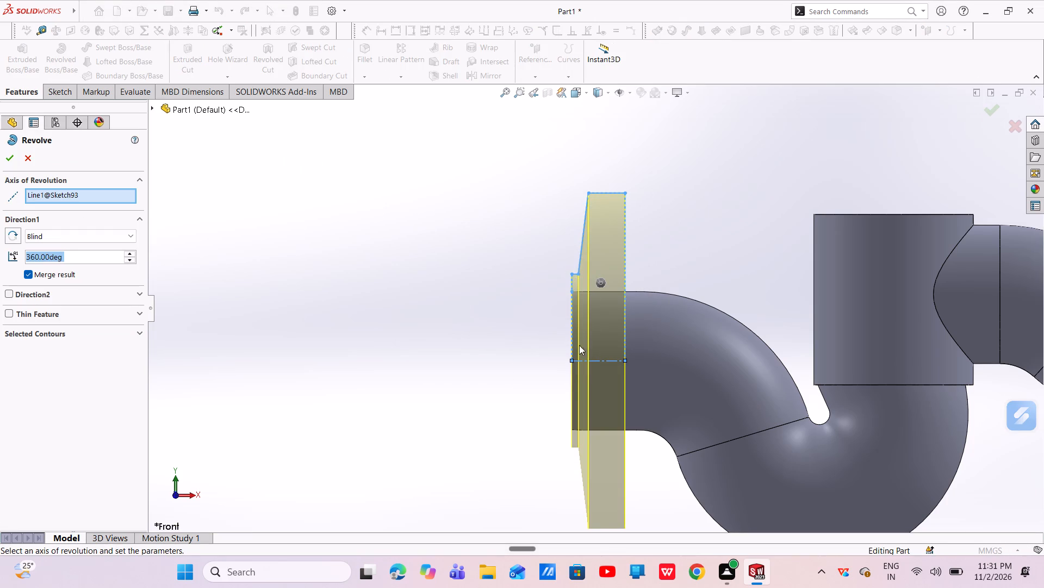
{"action": "middle_click_drag", "start_coordinate": [577, 345], "coordinate": [575, 367]}
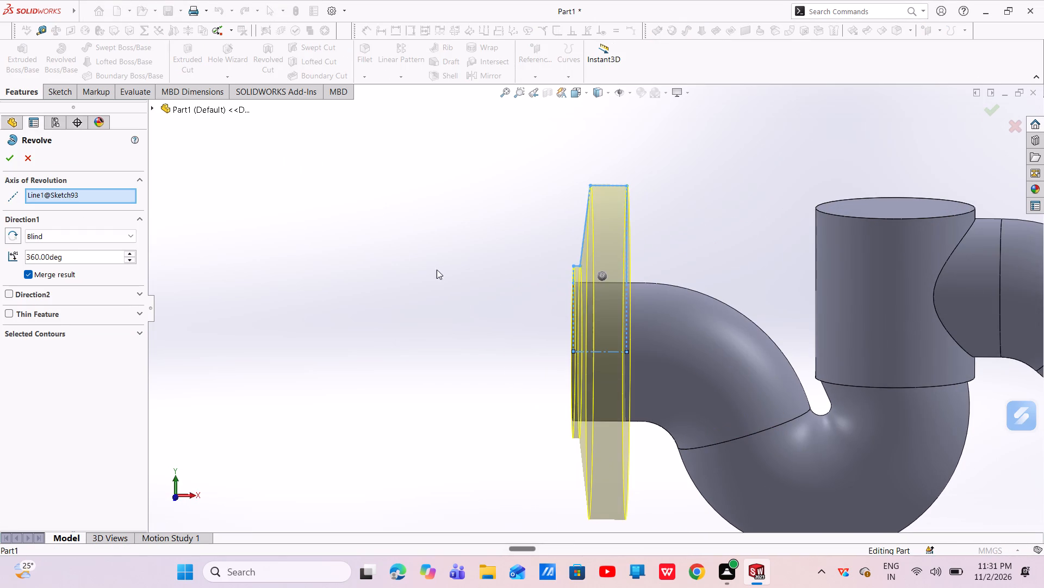
{"action": "left_click", "coordinate": [9, 160]}
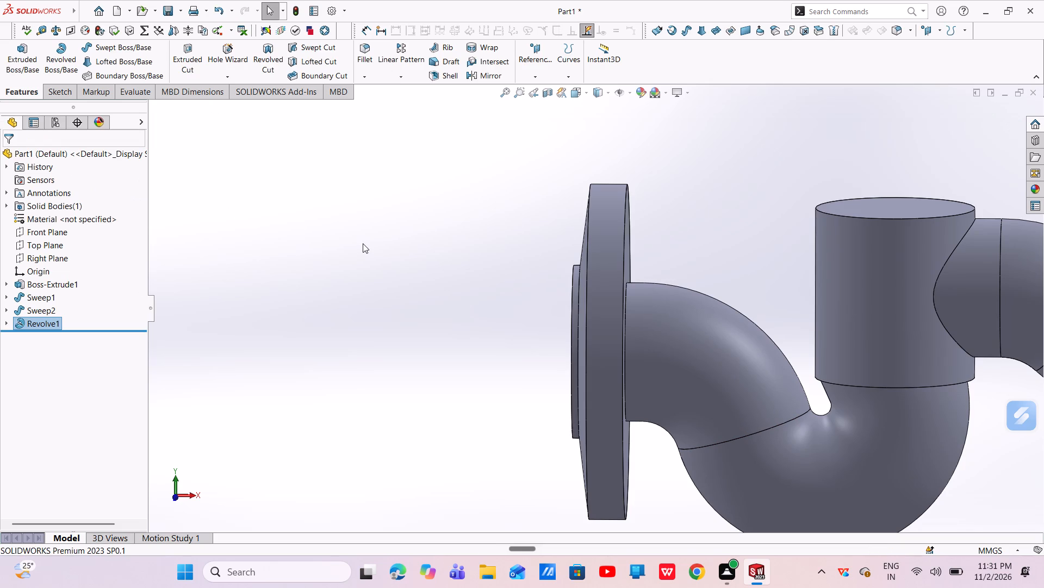
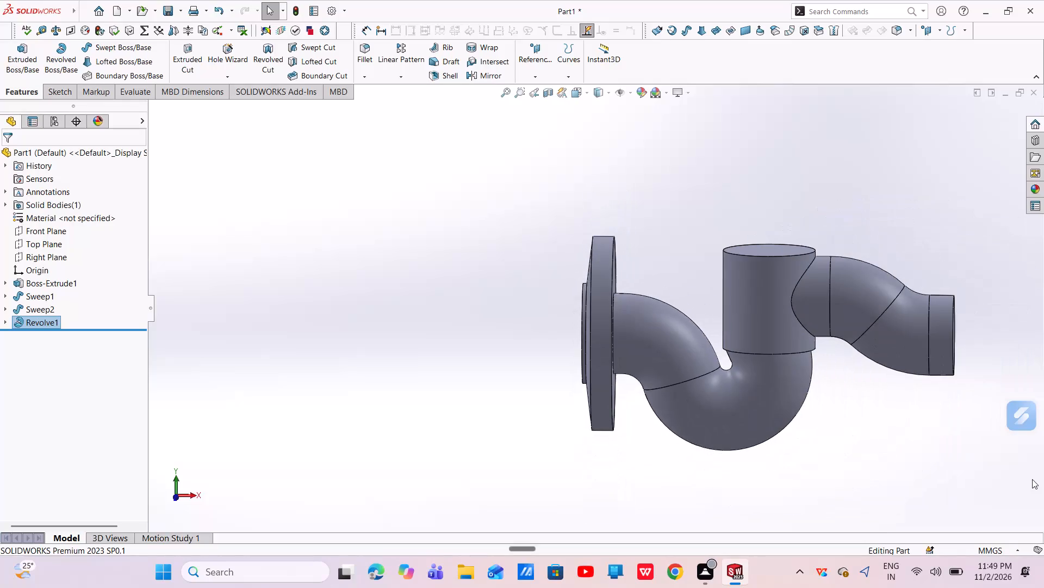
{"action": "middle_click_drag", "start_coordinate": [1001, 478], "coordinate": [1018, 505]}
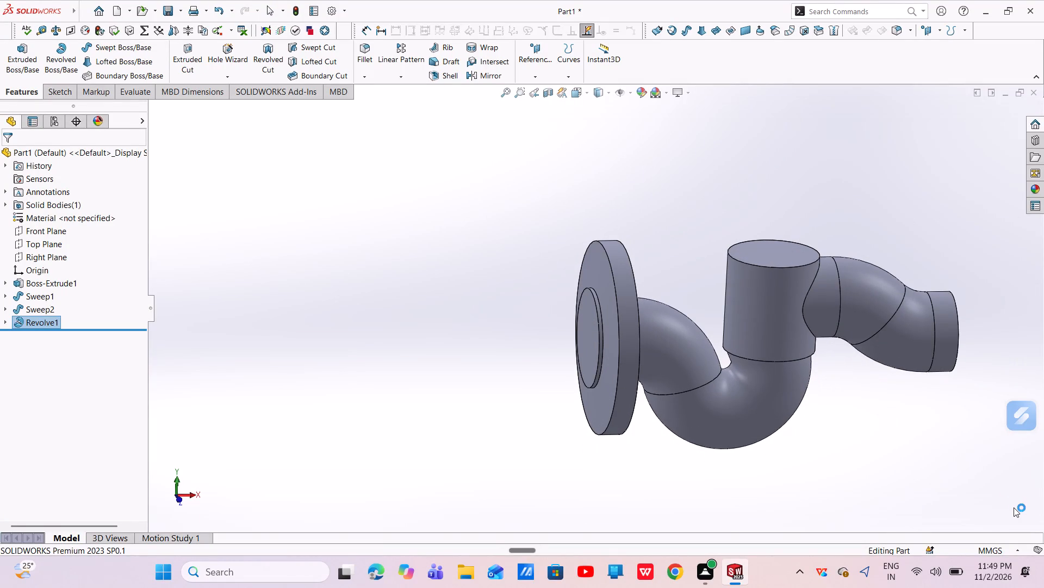
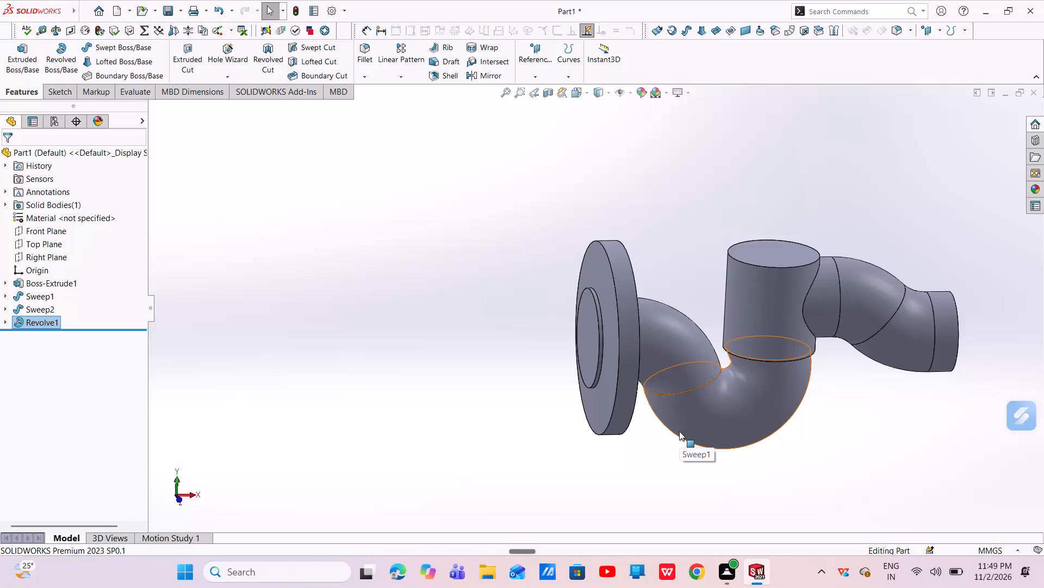
Set the scene background to Plain White.
{"action": "middle_click_drag", "start_coordinate": [845, 379], "coordinate": [803, 363]}
{"action": "scroll", "coordinate": [837, 379], "scroll_direction": "down", "scroll_amount": 1}
{"action": "scroll", "coordinate": [742, 319], "scroll_direction": "up", "scroll_amount": 1}
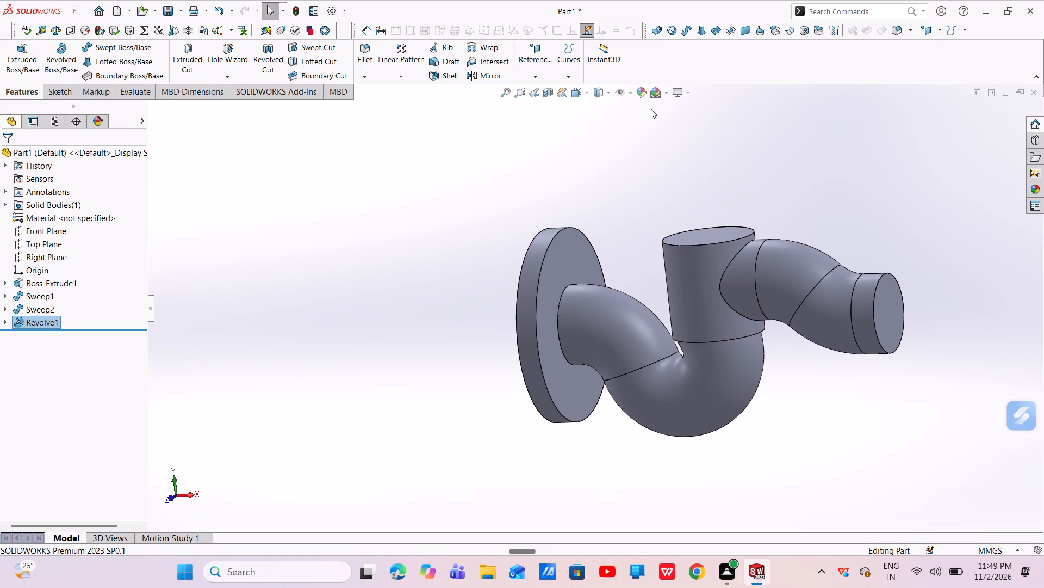
{"action": "left_click", "coordinate": [665, 94]}
{"action": "left_click", "coordinate": [685, 126]}
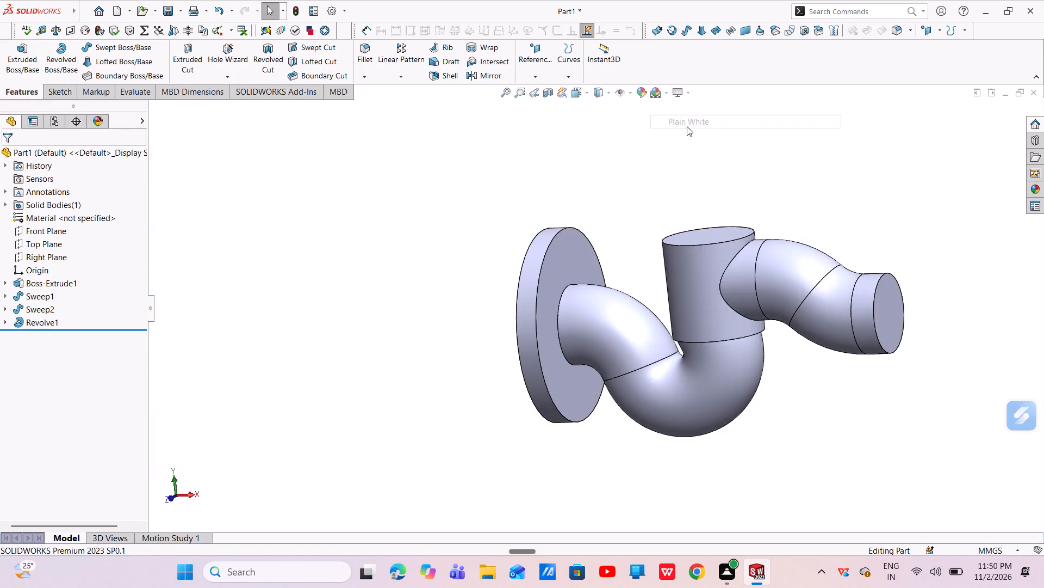
Turn on shadows in shaded mode, ambient occlusion, perspective and the cartoon effect for the model display.
{"action": "scroll", "coordinate": [705, 301], "scroll_direction": "up", "scroll_amount": 2}
{"action": "middle_click_drag", "start_coordinate": [705, 299], "coordinate": [724, 308]}
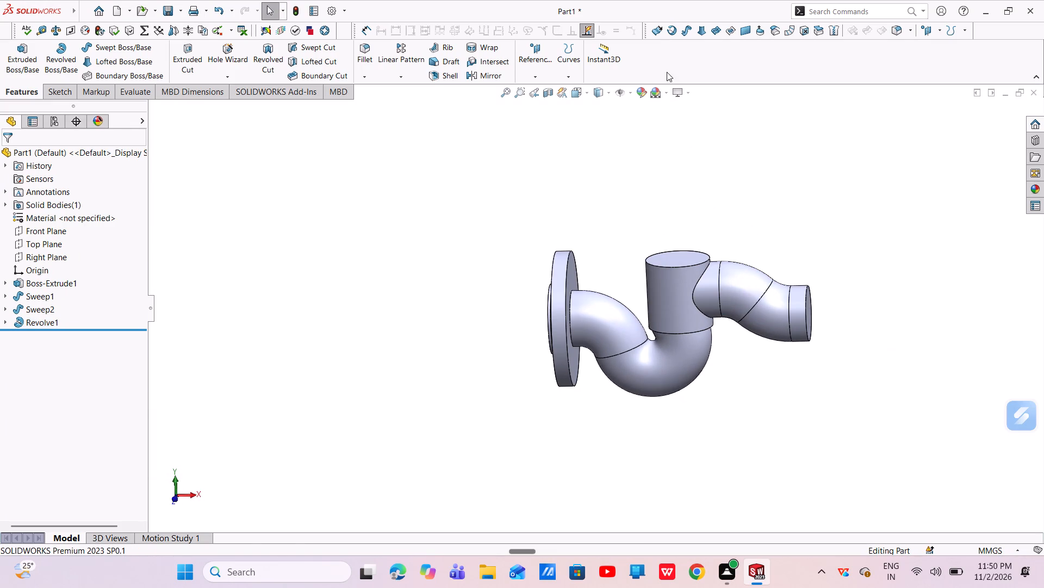
{"action": "left_click", "coordinate": [692, 89]}
{"action": "left_click", "coordinate": [703, 112]}
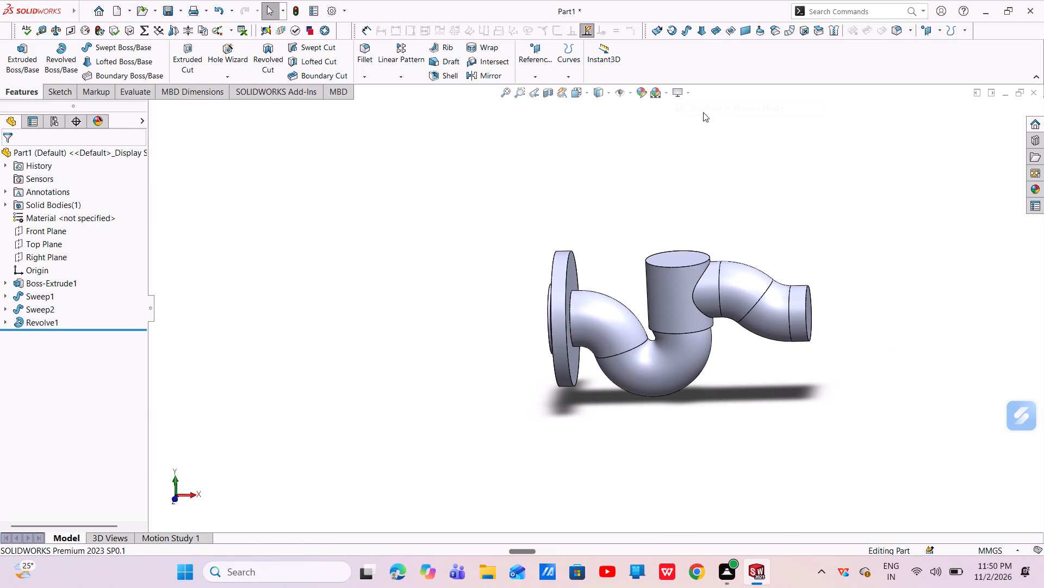
{"action": "left_click", "coordinate": [691, 95]}
{"action": "left_click", "coordinate": [698, 119]}
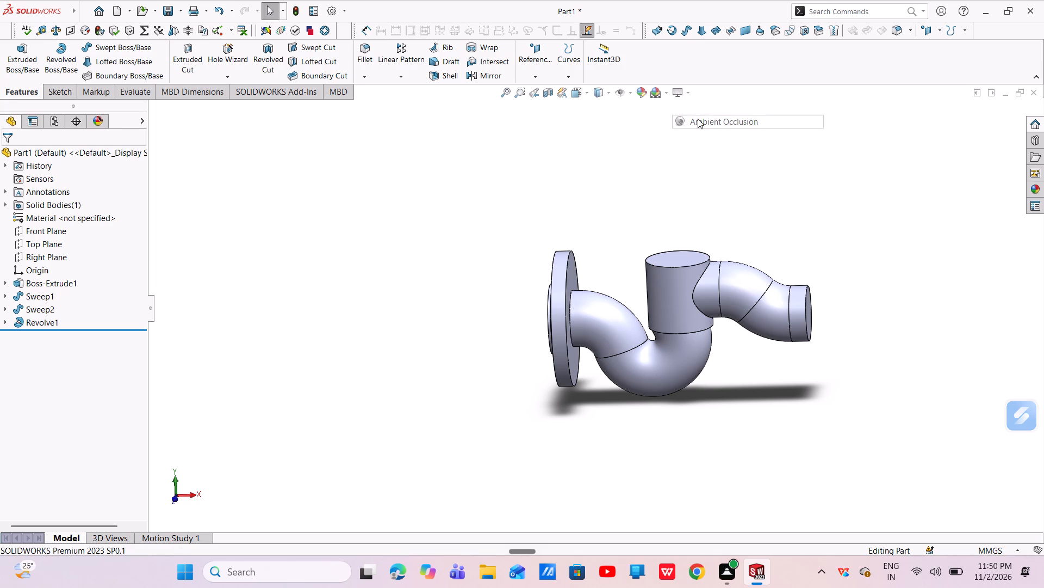
{"action": "left_click", "coordinate": [685, 94]}
{"action": "left_click", "coordinate": [703, 133]}
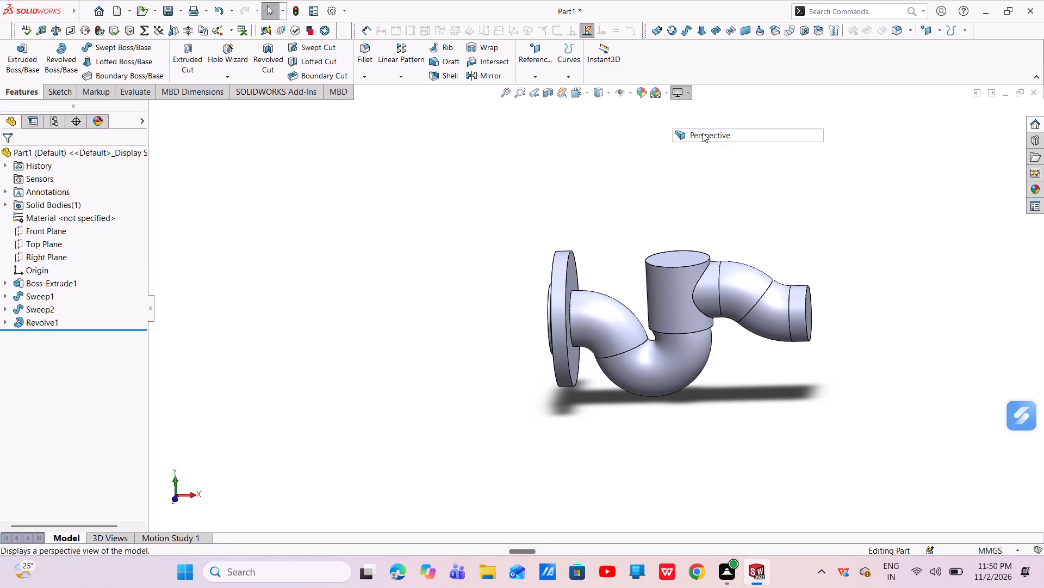
{"action": "left_click", "coordinate": [685, 98]}
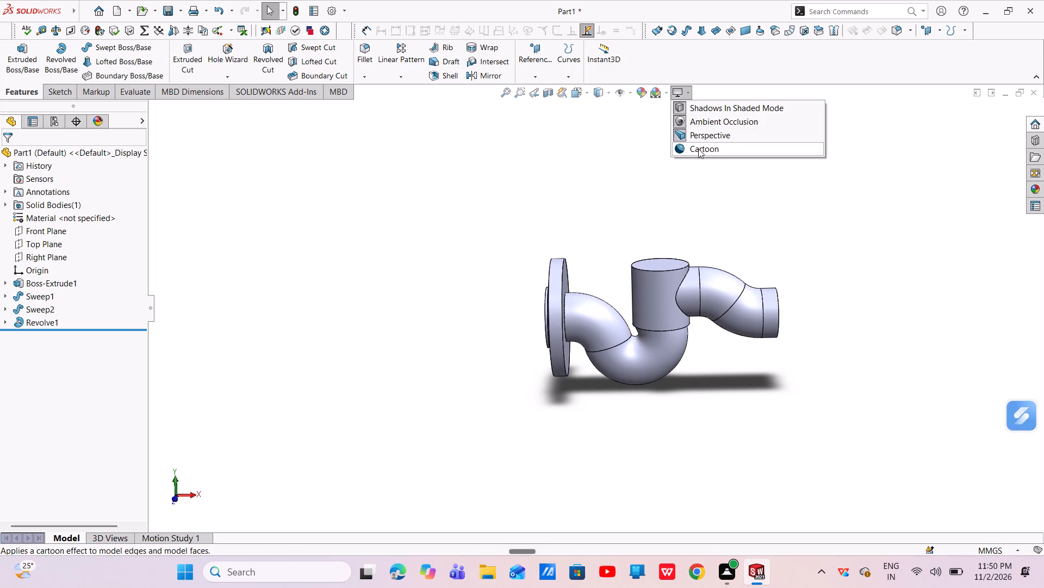
{"action": "left_click", "coordinate": [698, 149]}
Turn off shadows in shaded mode, the cartoon effect and perspective, keeping ambient occlusion on.
{"action": "left_click", "coordinate": [688, 96]}
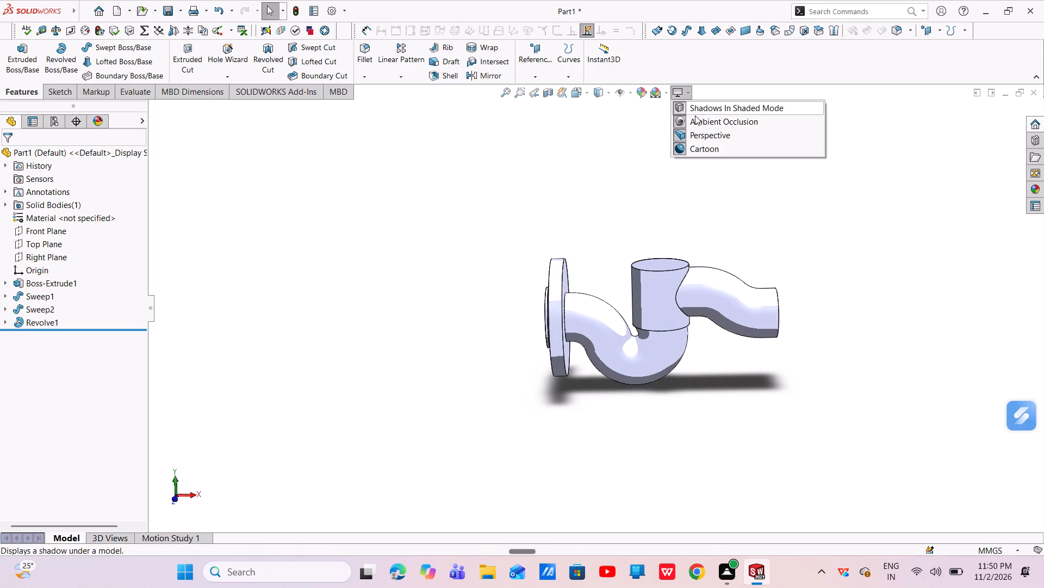
{"action": "left_click", "coordinate": [698, 109]}
{"action": "left_click", "coordinate": [687, 93]}
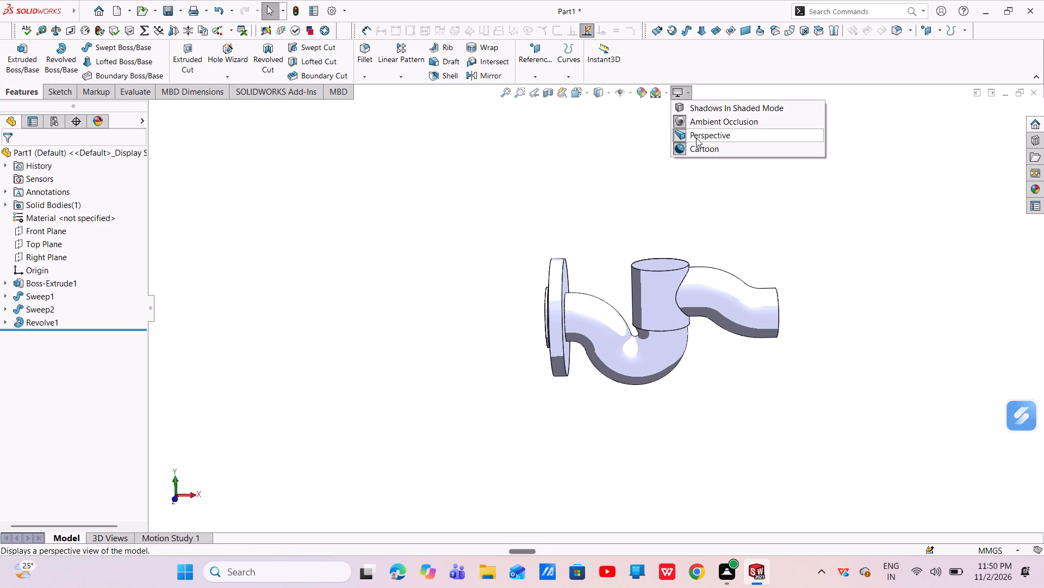
{"action": "left_click", "coordinate": [698, 152]}
{"action": "left_click", "coordinate": [685, 93]}
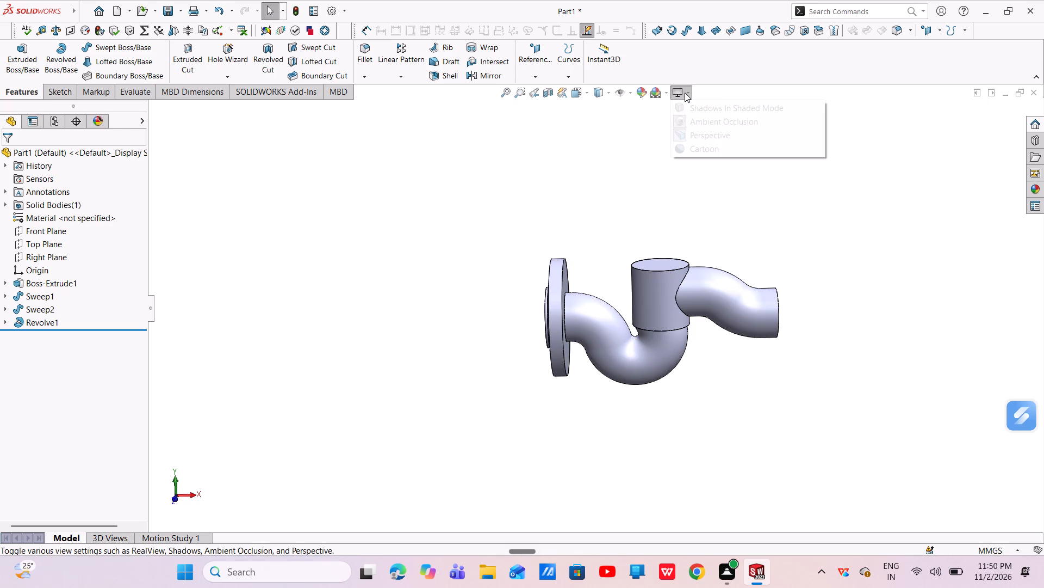
{"action": "left_click", "coordinate": [697, 136]}
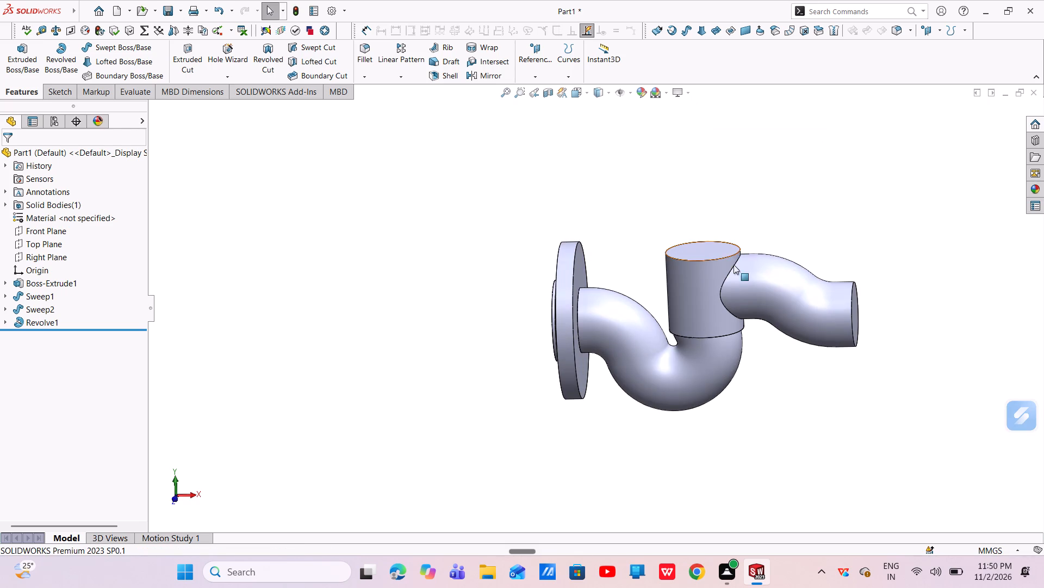
Examine the junction of the vertical cylinder with the branch pipe and the overall shape of the trap.
{"action": "scroll", "coordinate": [741, 291], "scroll_direction": "down", "scroll_amount": 5}
{"action": "middle_click_drag", "start_coordinate": [707, 304], "coordinate": [724, 308]}
{"action": "scroll", "coordinate": [713, 310], "scroll_direction": "up", "scroll_amount": 1}
{"action": "scroll", "coordinate": [713, 310], "scroll_direction": "down", "scroll_amount": 2}
{"action": "scroll", "coordinate": [713, 310], "scroll_direction": "up", "scroll_amount": 1}
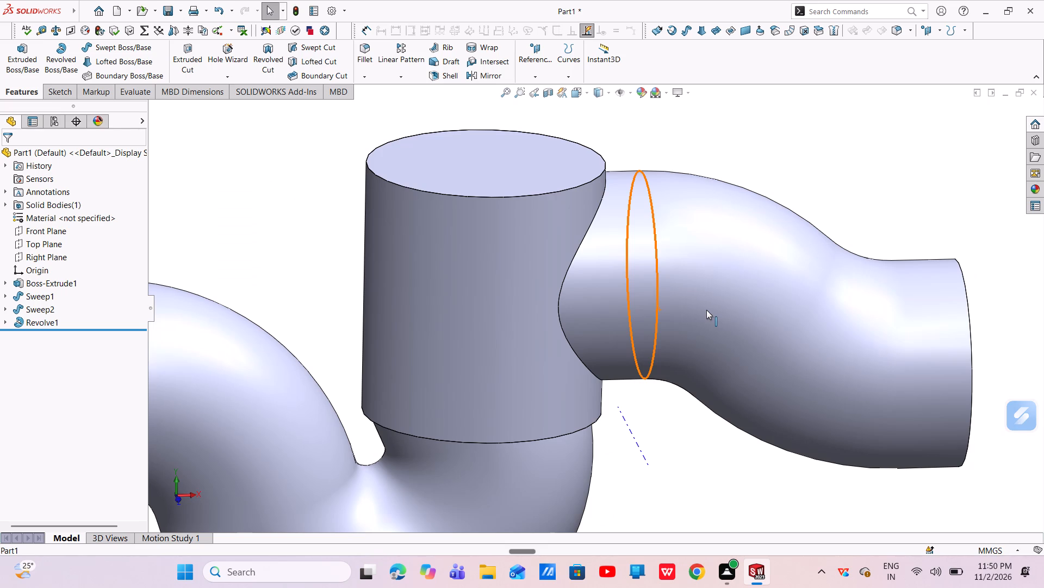
{"action": "scroll", "coordinate": [710, 336], "scroll_direction": "up", "scroll_amount": 5}
{"action": "middle_click_drag", "start_coordinate": [713, 339], "coordinate": [698, 342]}
{"action": "scroll", "coordinate": [713, 339], "scroll_direction": "up", "scroll_amount": 1}
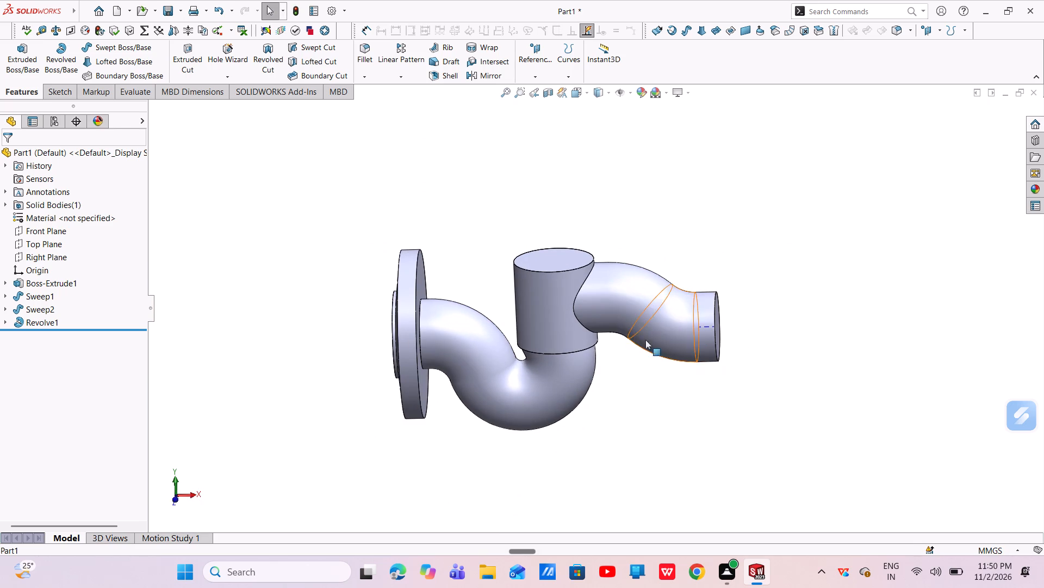
Start a sketch on the flange's pipe-side face and draw a circle about 183 mm in diameter, concentric with the flange.
{"action": "middle_click_drag", "start_coordinate": [456, 323], "coordinate": [420, 323]}
{"action": "scroll", "coordinate": [420, 322], "scroll_direction": "up", "scroll_amount": 1}
{"action": "left_click", "coordinate": [442, 299]}
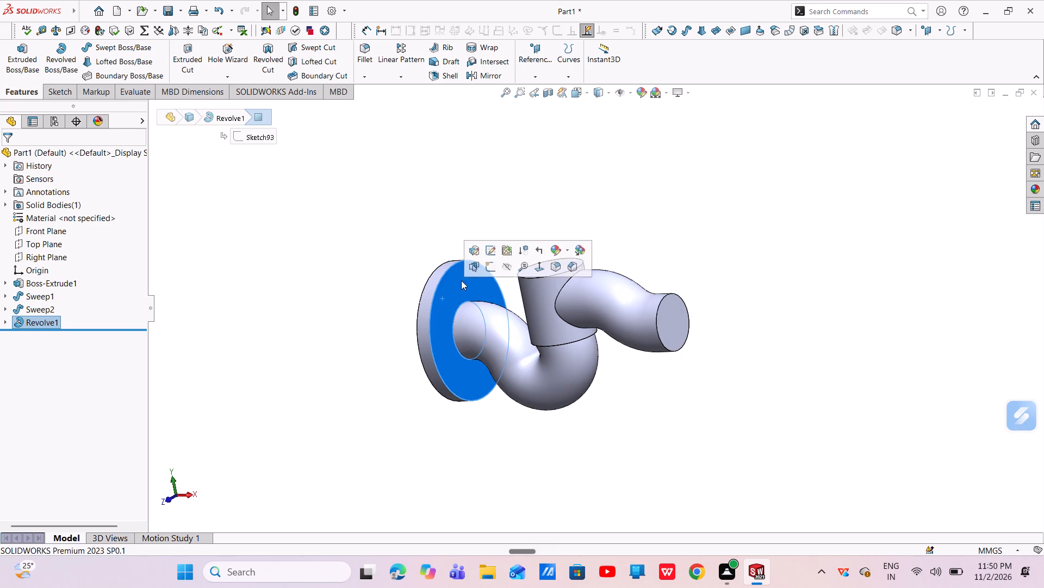
{"action": "left_click", "coordinate": [491, 269]}
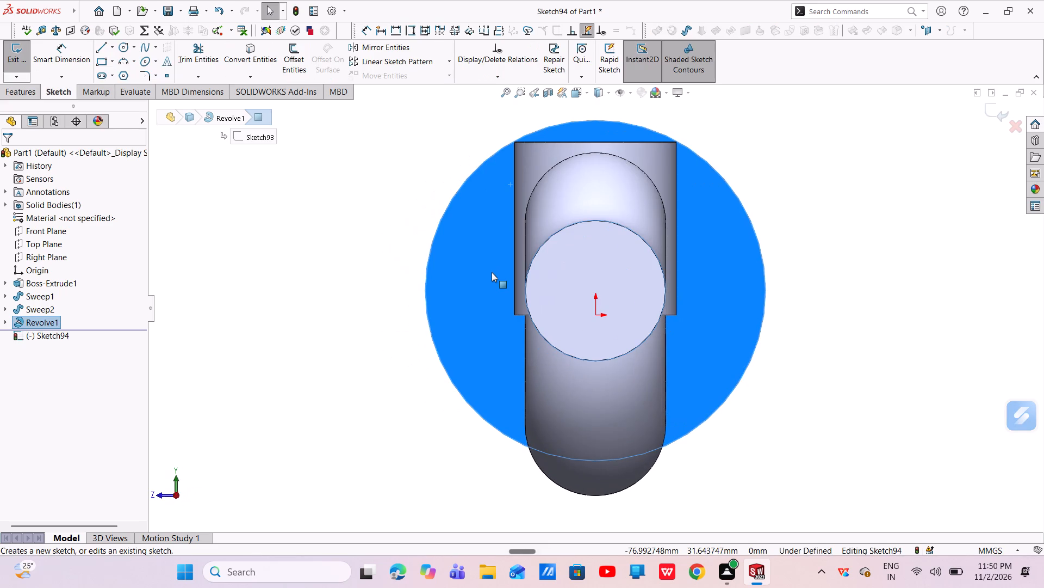
{"action": "left_click", "coordinate": [129, 50]}
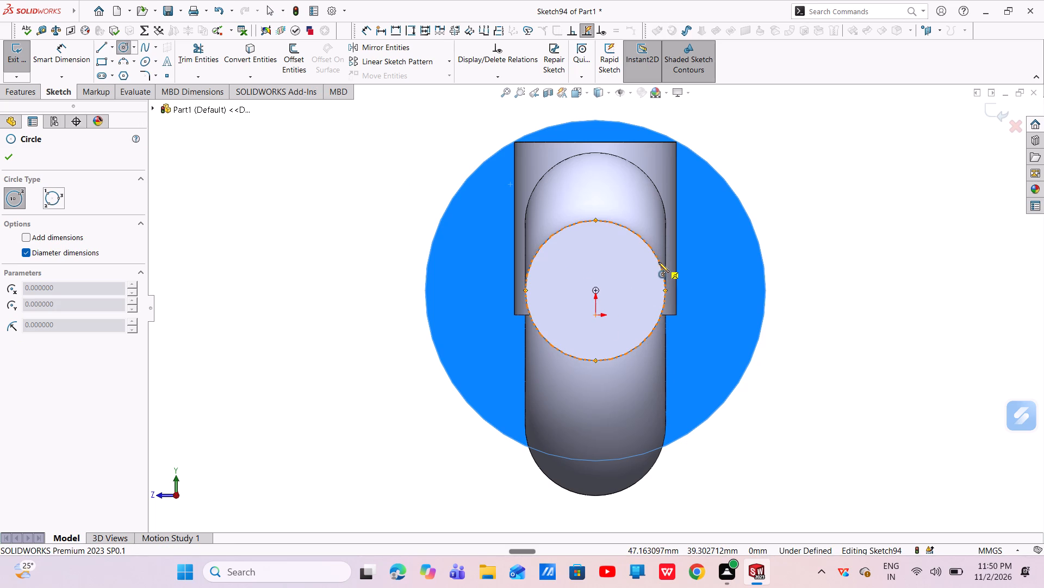
{"action": "left_click", "coordinate": [596, 290]}
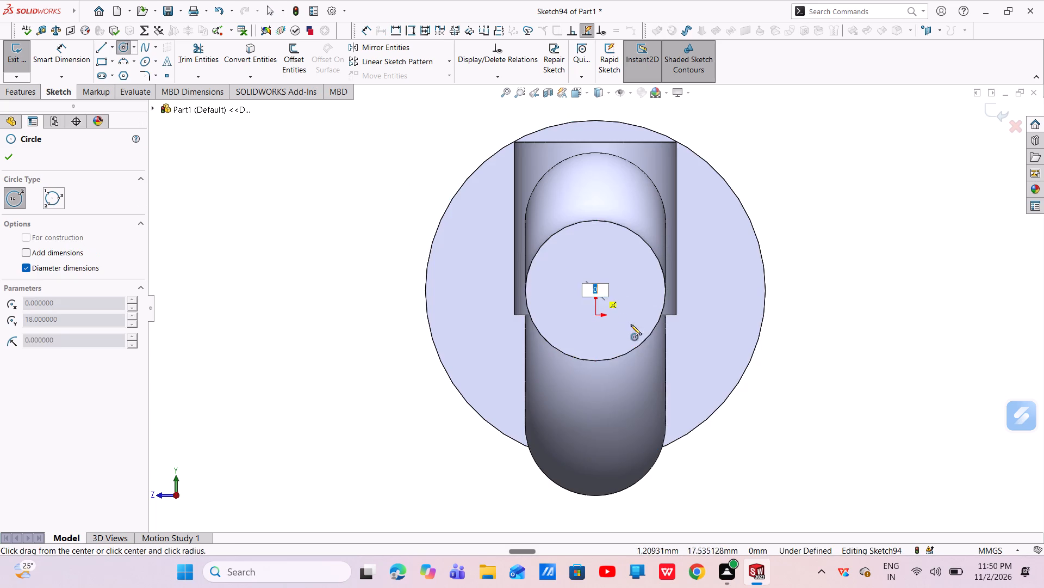
{"action": "left_click", "coordinate": [668, 350]}
{"action": "right_click", "coordinate": [668, 350]}
{"action": "left_click", "coordinate": [682, 356]}
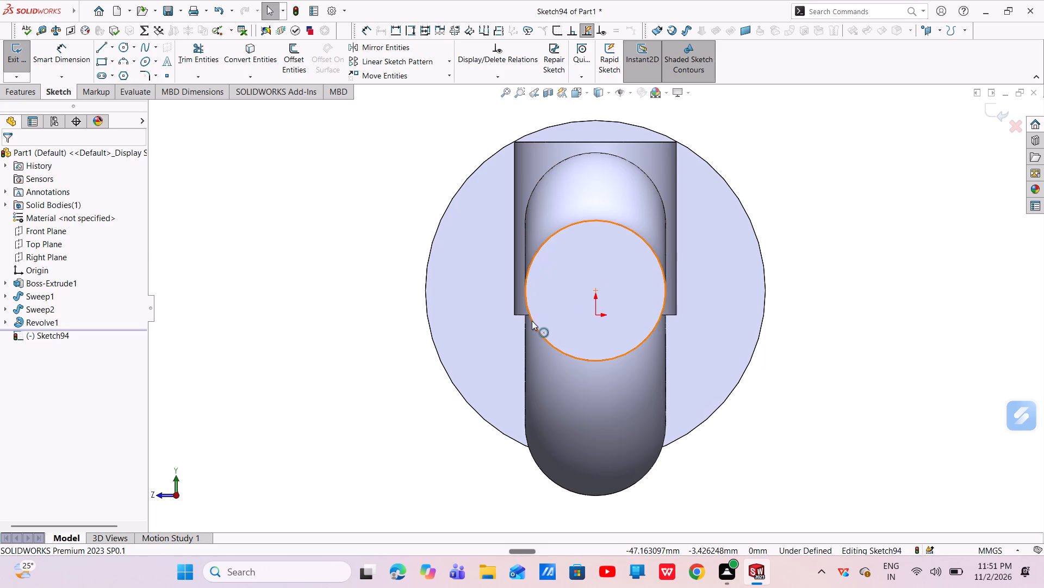
{"action": "left_click_drag", "start_coordinate": [532, 321], "coordinate": [482, 338]}
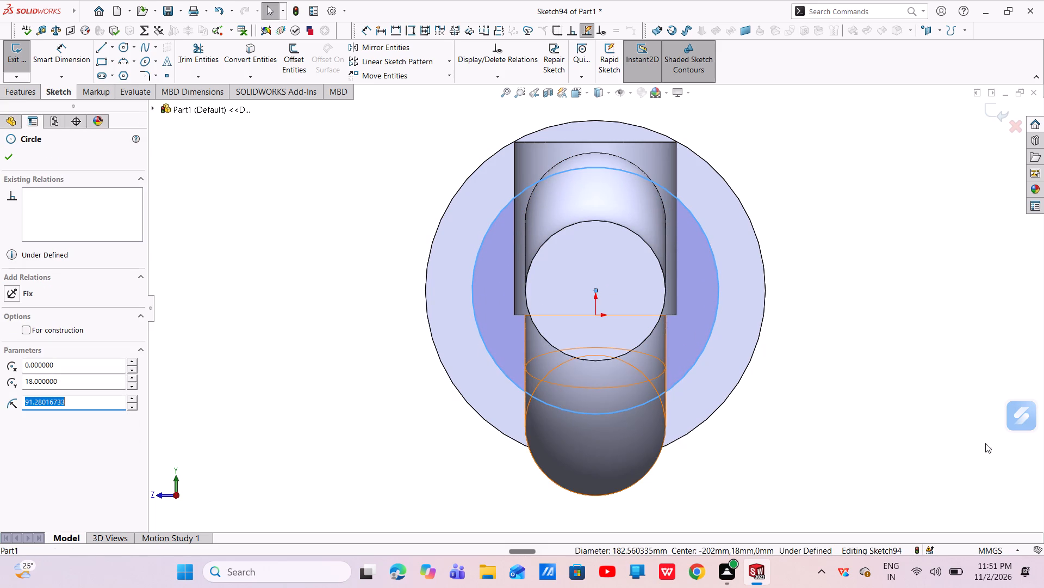
{"action": "left_click", "coordinate": [10, 155]}
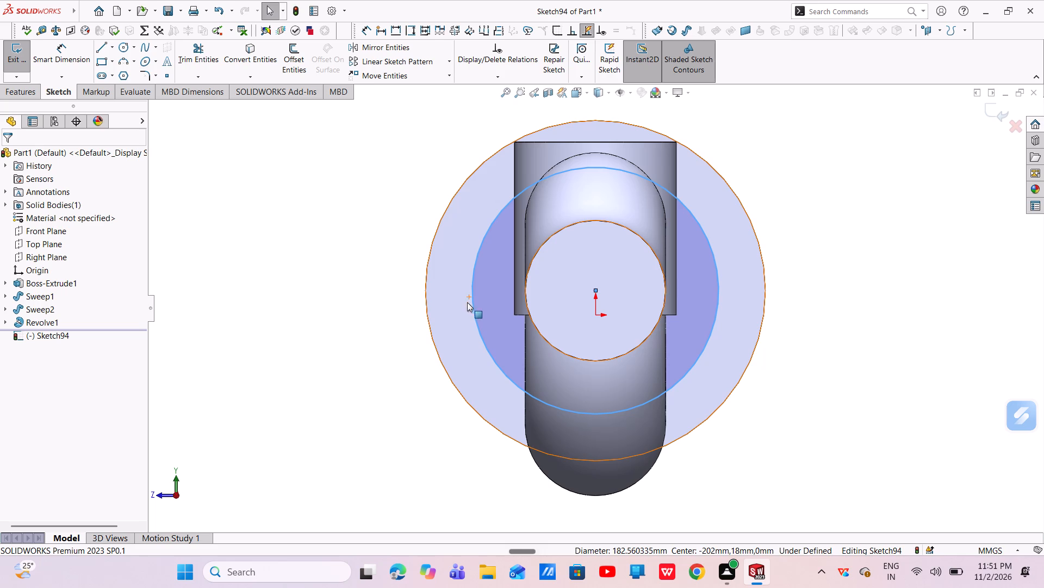
Convert the sketched circle on the flange face to construction geometry.
{"action": "left_click", "coordinate": [475, 314]}
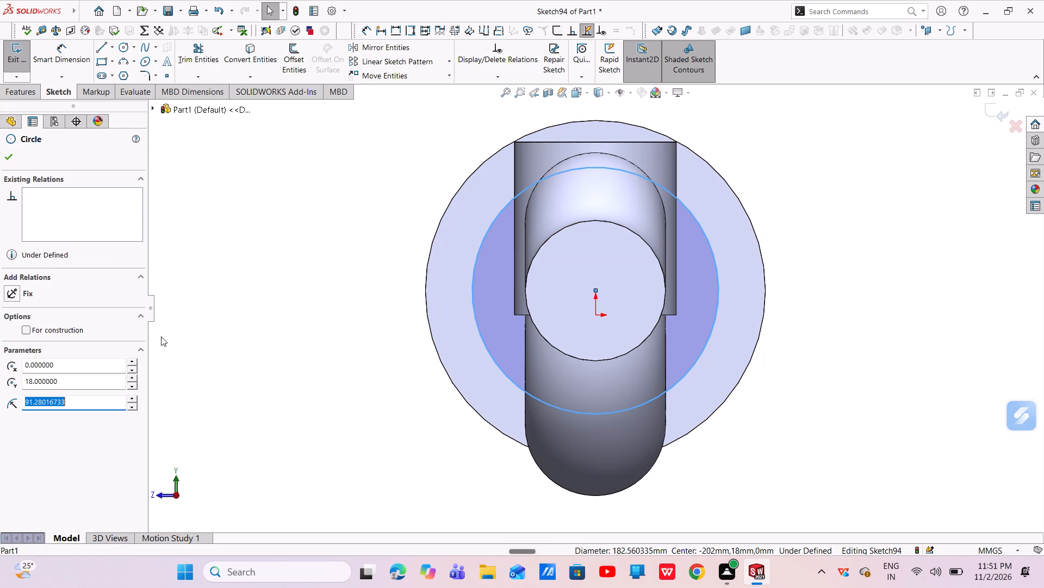
{"action": "left_click", "coordinate": [57, 330]}
{"action": "left_click", "coordinate": [5, 164]}
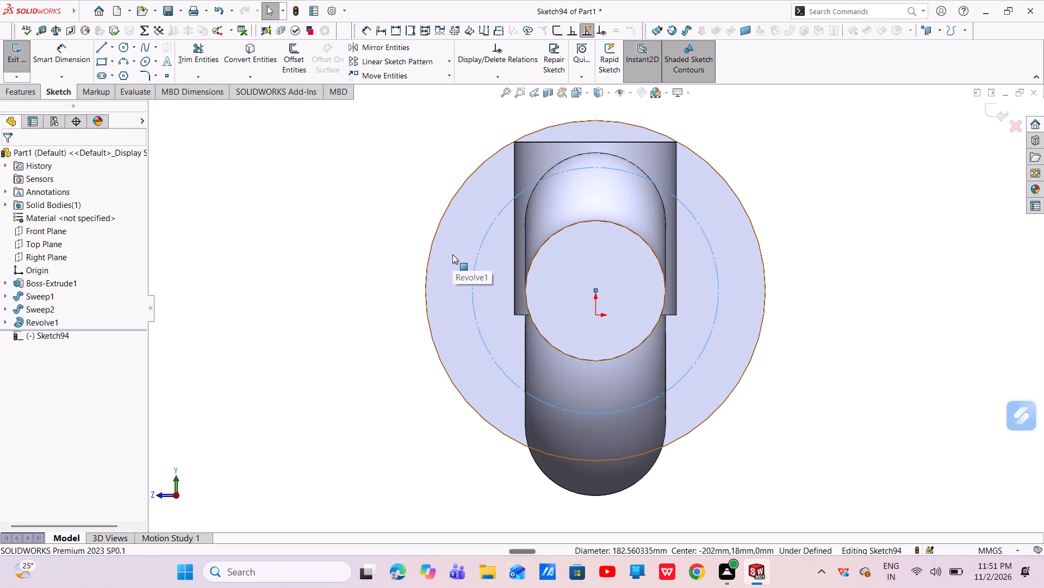
Sketch a vertical centerline from the construction circle's centre up to its topmost point.
{"action": "left_click", "coordinate": [111, 47]}
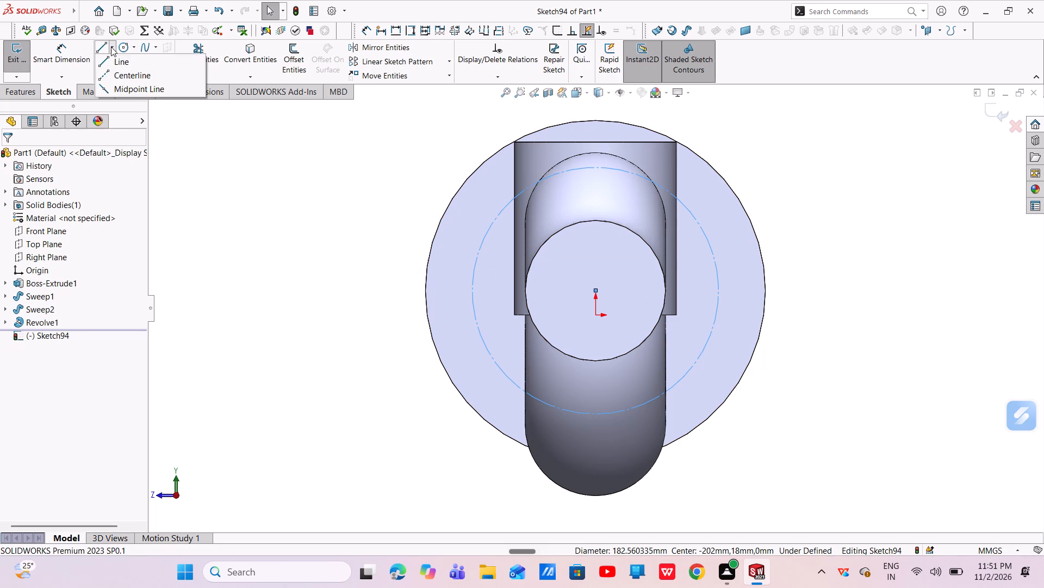
{"action": "left_click", "coordinate": [124, 71]}
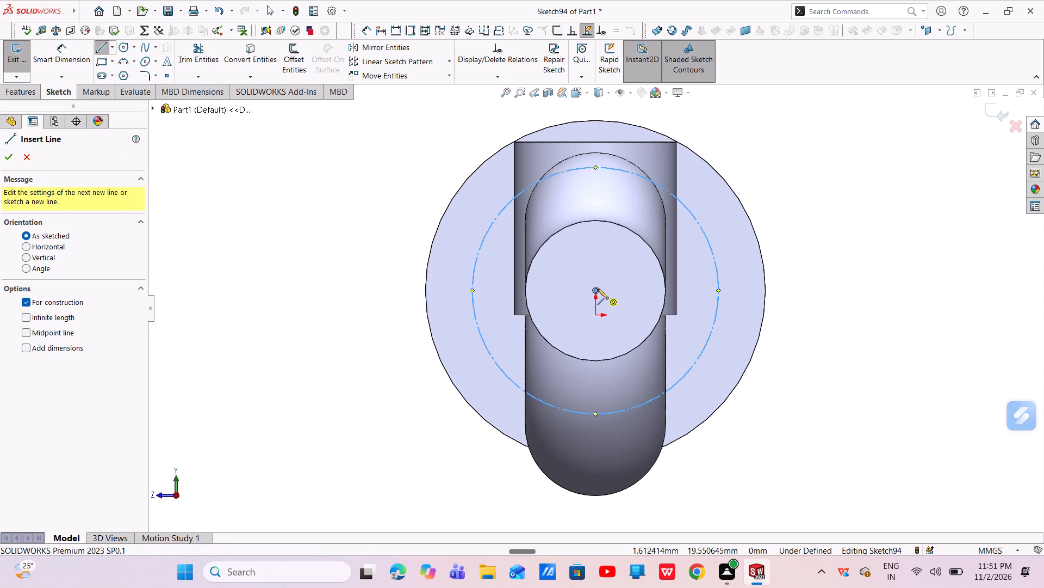
{"action": "left_click", "coordinate": [598, 289]}
{"action": "left_click", "coordinate": [596, 166]}
{"action": "right_click", "coordinate": [596, 166]}
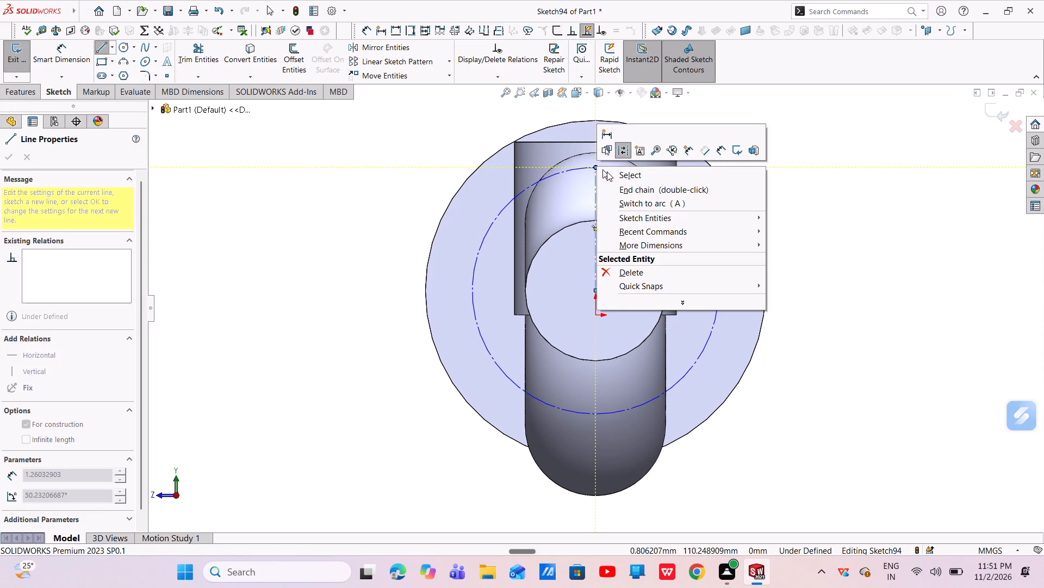
{"action": "left_click", "coordinate": [611, 174]}
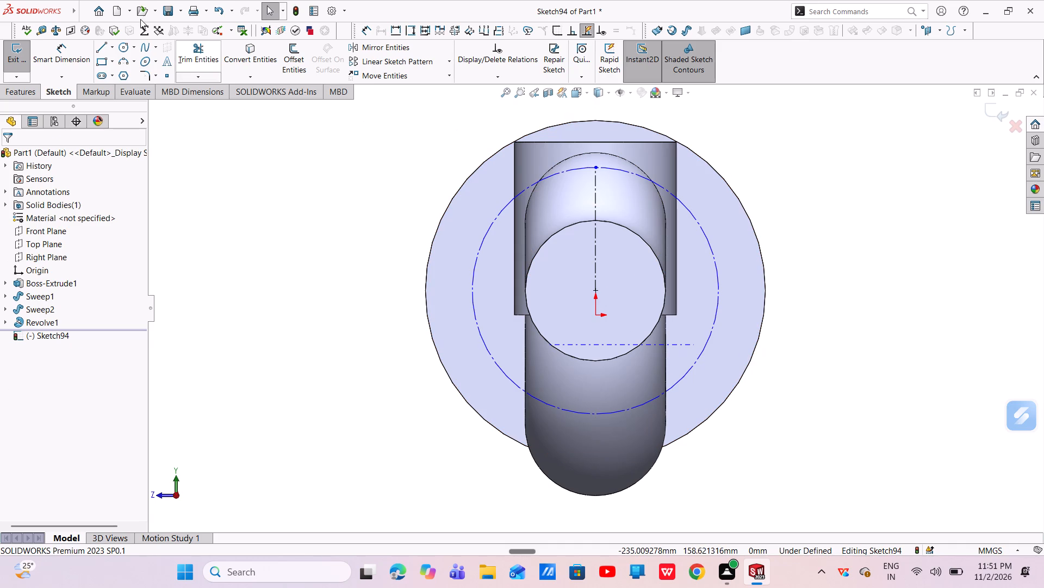
Sketch a slanted centerline about 90 mm long from near the circle's centre to its upper-left arc, at roughly 130°.
{"action": "left_click", "coordinate": [111, 51]}
{"action": "left_click", "coordinate": [123, 77]}
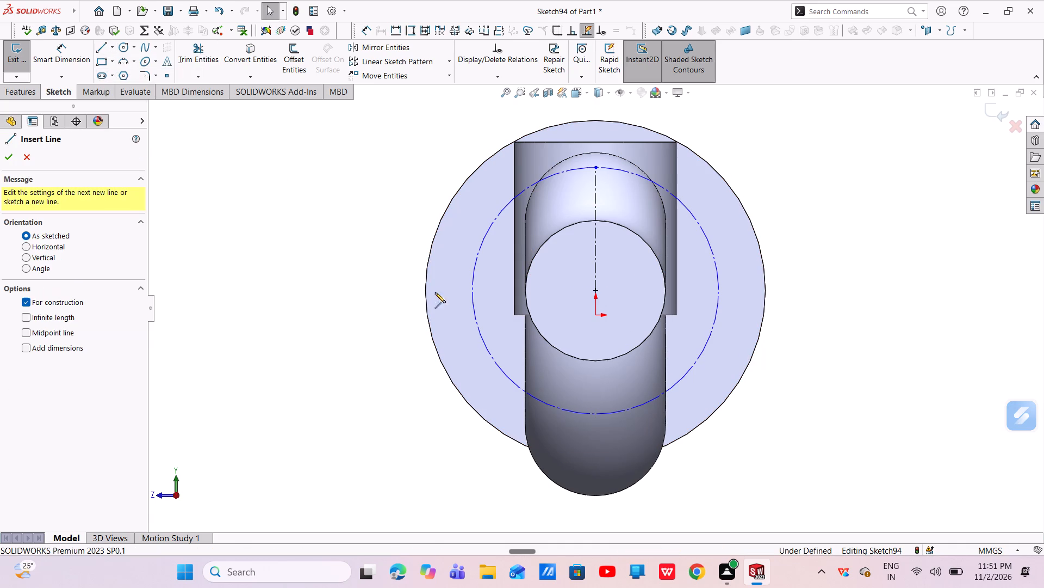
{"action": "left_click", "coordinate": [592, 289]}
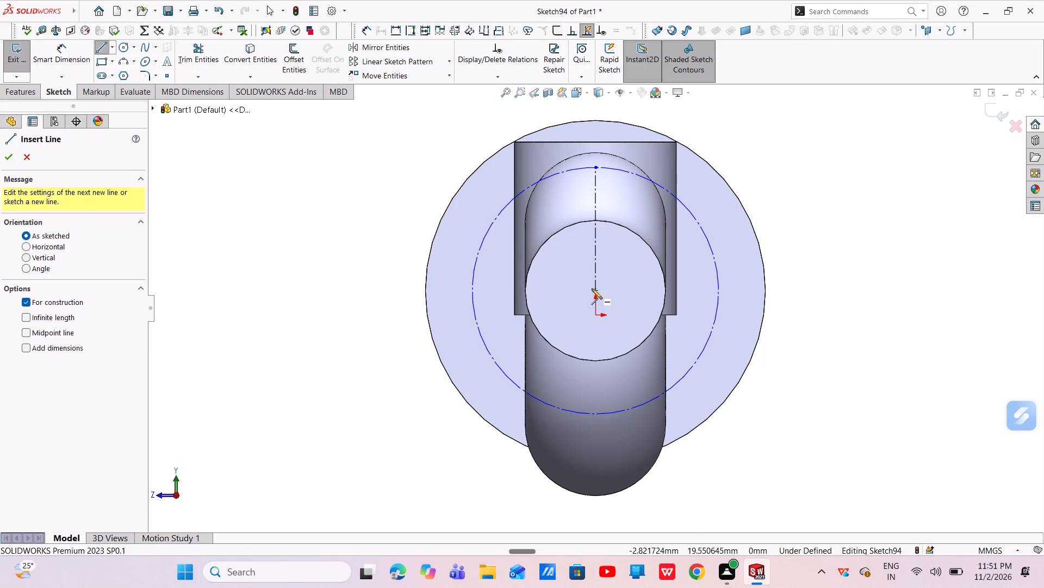
{"action": "left_click", "coordinate": [516, 197]}
{"action": "right_click", "coordinate": [516, 197]}
{"action": "left_click", "coordinate": [552, 205]}
Move the slanted centerline's lower endpoint onto the construction circle's centre so both centerlines meet there.
{"action": "scroll", "coordinate": [579, 277], "scroll_direction": "down", "scroll_amount": 2}
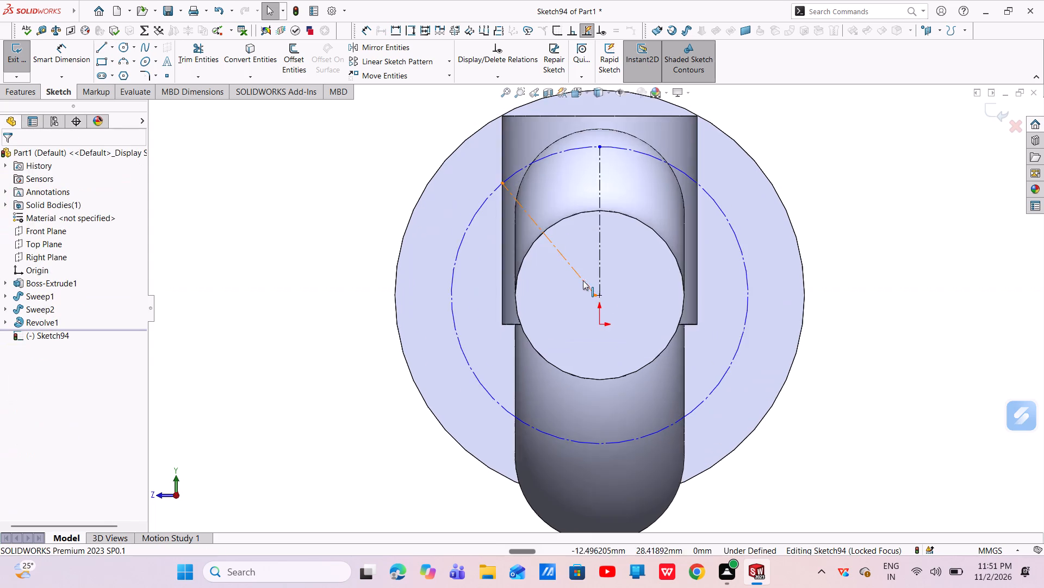
{"action": "scroll", "coordinate": [583, 280], "scroll_direction": "down", "scroll_amount": 3}
{"action": "scroll", "coordinate": [626, 304], "scroll_direction": "down", "scroll_amount": 2}
{"action": "scroll", "coordinate": [626, 305], "scroll_direction": "up", "scroll_amount": 1}
{"action": "scroll", "coordinate": [626, 305], "scroll_direction": "down", "scroll_amount": 2}
{"action": "left_click_drag", "start_coordinate": [586, 332], "coordinate": [594, 330]}
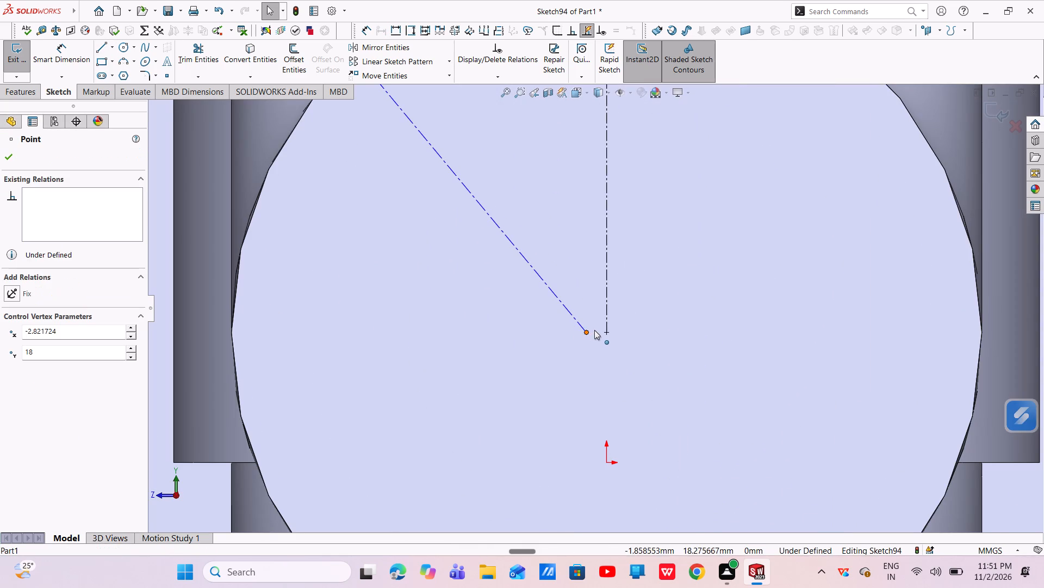
{"action": "left_click_drag", "start_coordinate": [594, 330], "coordinate": [606, 333]}
{"action": "scroll", "coordinate": [626, 354], "scroll_direction": "up", "scroll_amount": 1}
{"action": "scroll", "coordinate": [626, 354], "scroll_direction": "down", "scroll_amount": 1}
{"action": "scroll", "coordinate": [626, 354], "scroll_direction": "up", "scroll_amount": 6}
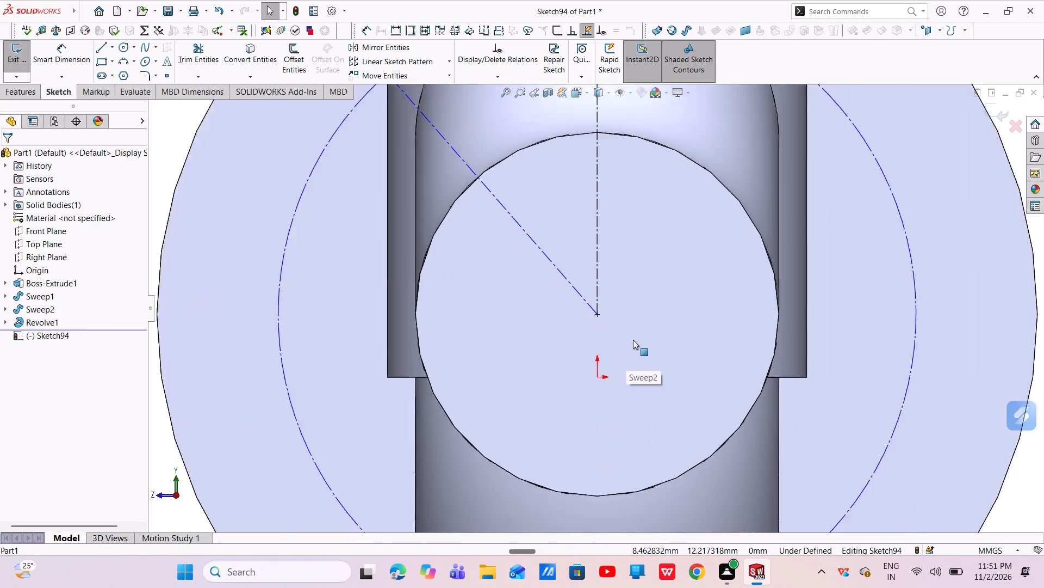
{"action": "scroll", "coordinate": [633, 340], "scroll_direction": "up", "scroll_amount": 2}
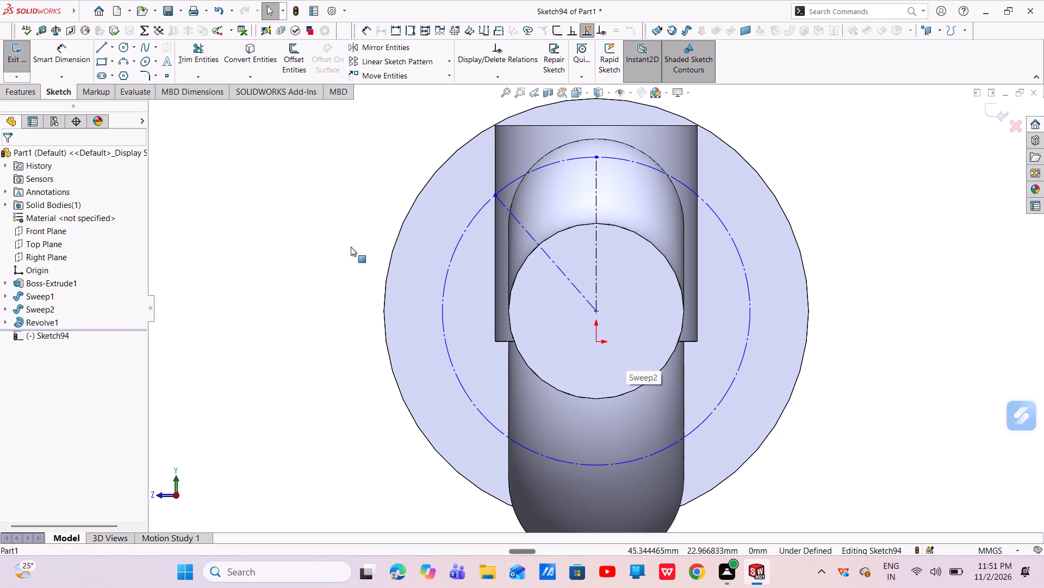
Dimension the construction circle's diameter as 200 mm.
{"action": "left_click", "coordinate": [65, 62]}
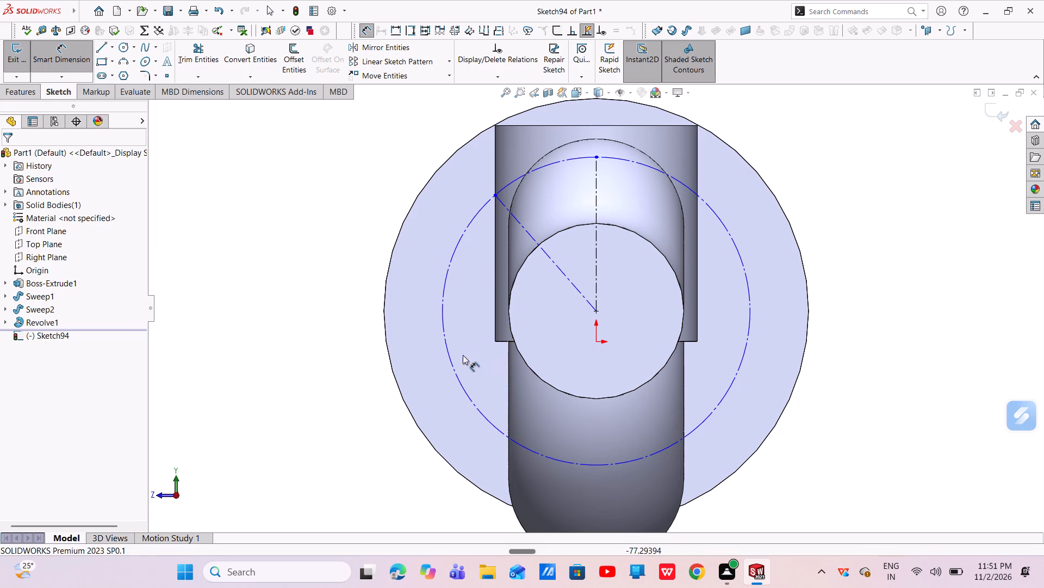
{"action": "left_click", "coordinate": [451, 360]}
{"action": "left_click", "coordinate": [332, 358]}
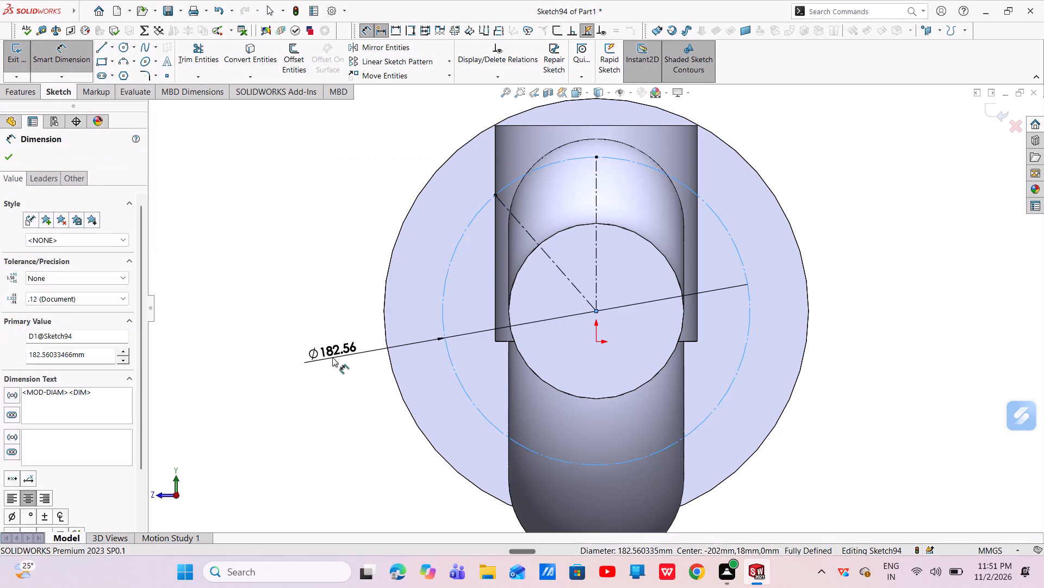
{"action": "key", "text": "BackSpace"}
{"action": "type", "text": "200"}
{"action": "key", "text": "Return"}
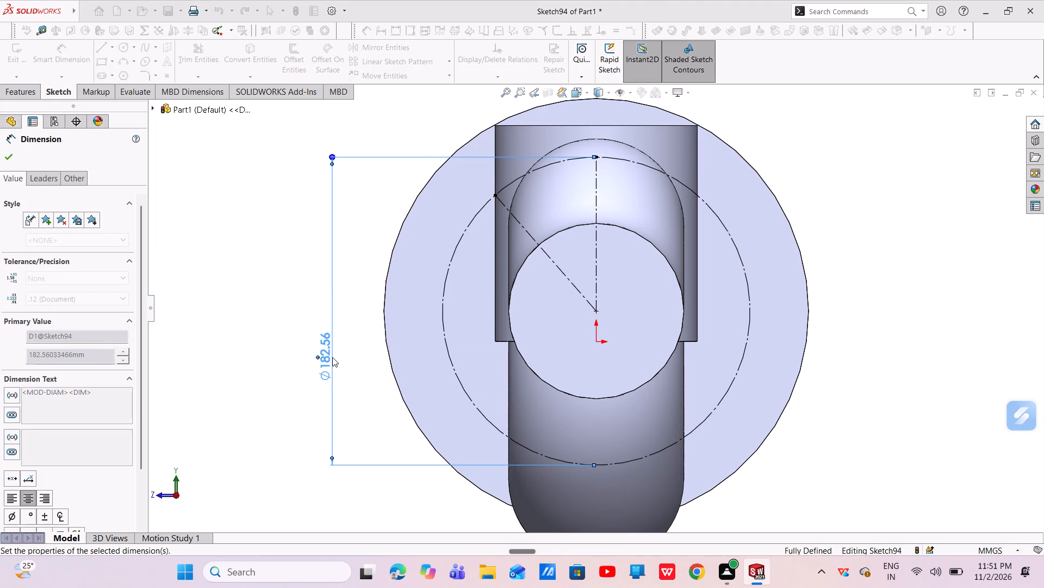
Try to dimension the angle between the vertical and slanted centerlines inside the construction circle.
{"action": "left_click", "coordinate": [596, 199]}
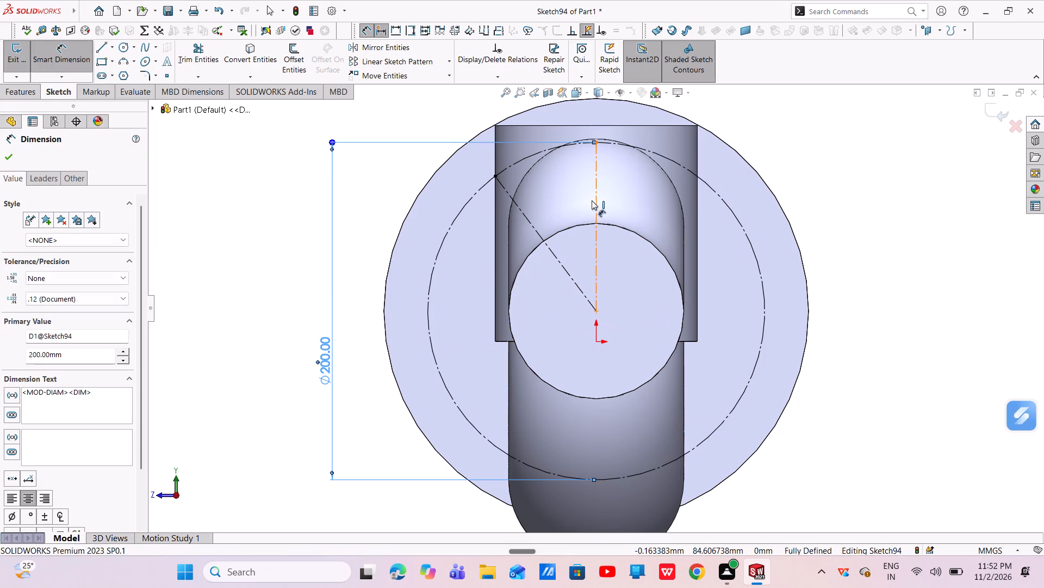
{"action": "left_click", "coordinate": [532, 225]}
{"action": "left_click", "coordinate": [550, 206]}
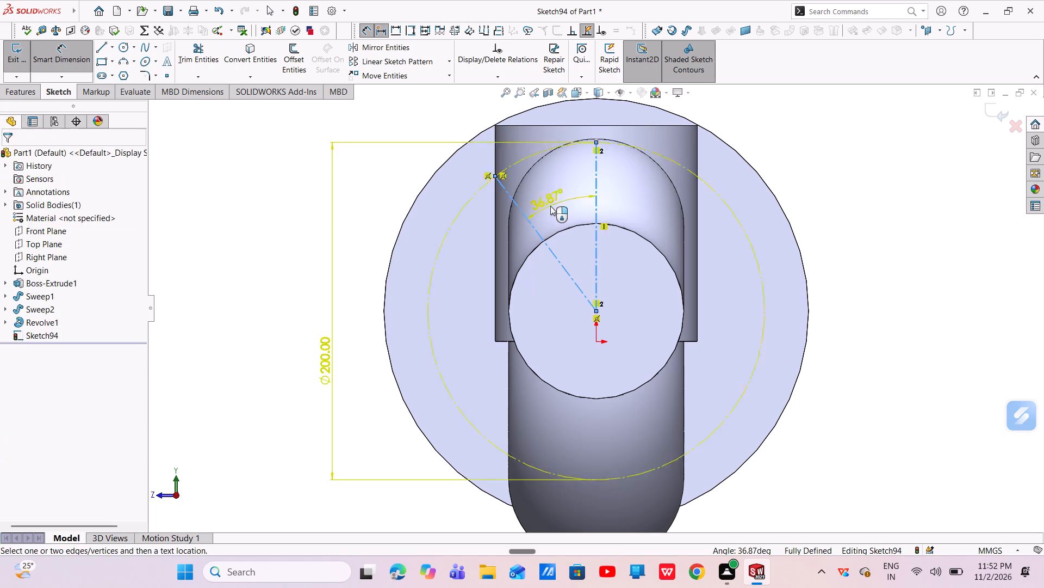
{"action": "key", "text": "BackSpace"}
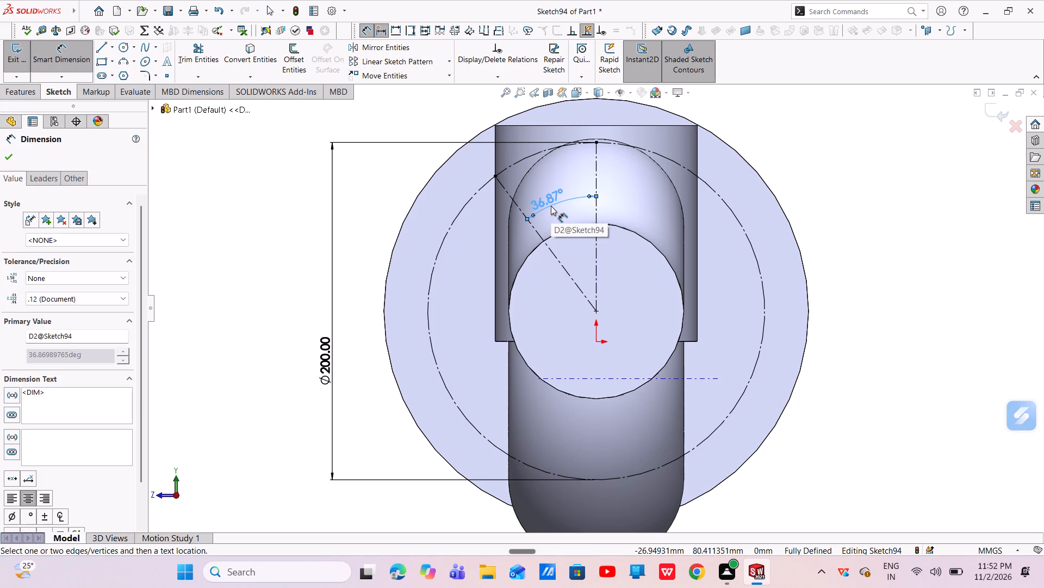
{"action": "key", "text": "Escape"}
Undo the sketch edits back through the angle and diameter dimensions and both centerlines, leaving only the construction circle.
{"action": "key", "text": "ctrl+z"}
{"action": "key", "text": "ctrl+z"}
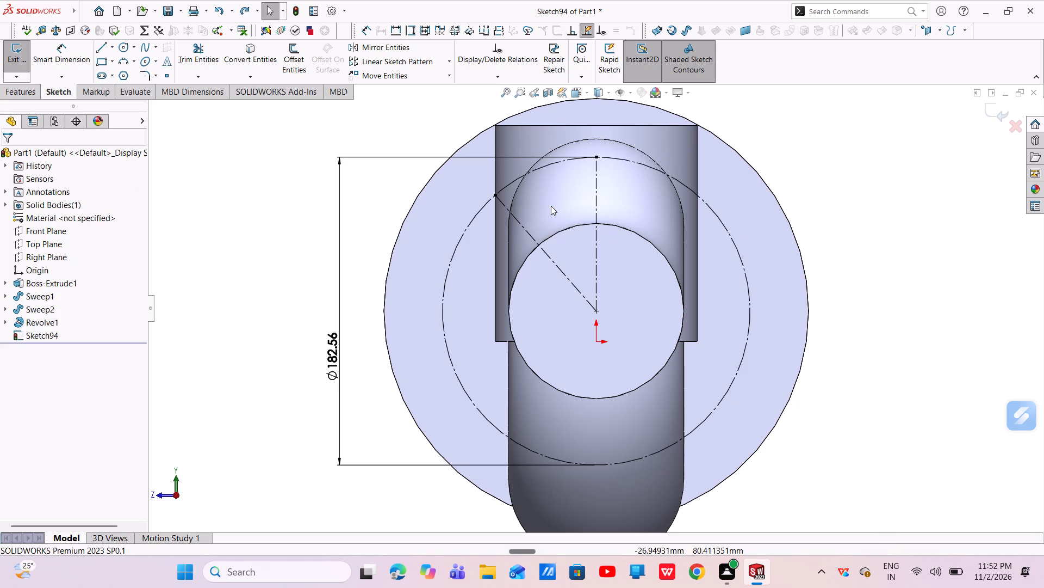
{"action": "key", "text": "ctrl+z"}
{"action": "key", "text": "ctrl+z"}
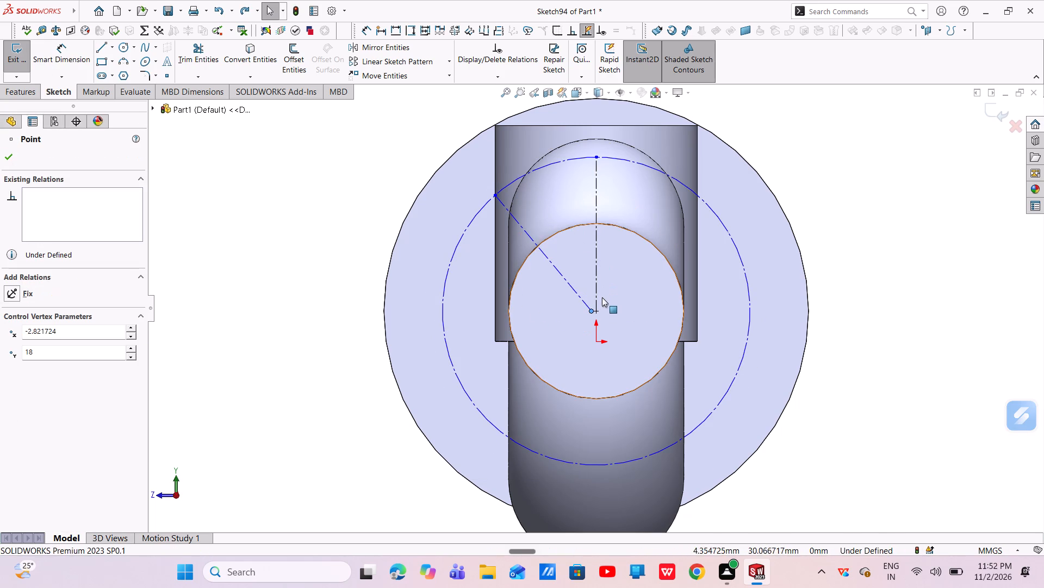
{"action": "key", "text": "ctrl+z"}
{"action": "key", "text": "ctrl+z"}
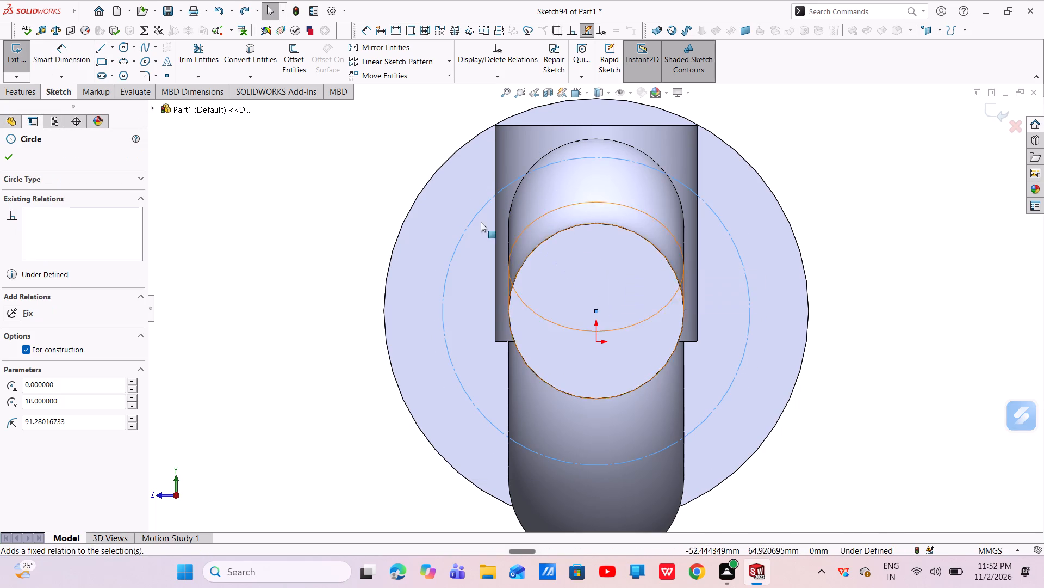
Sketch connected centerlines from the construction circle's topmost point to its centre, then out to its upper-left arc at about 143°.
{"action": "left_click", "coordinate": [110, 44]}
{"action": "left_click", "coordinate": [121, 70]}
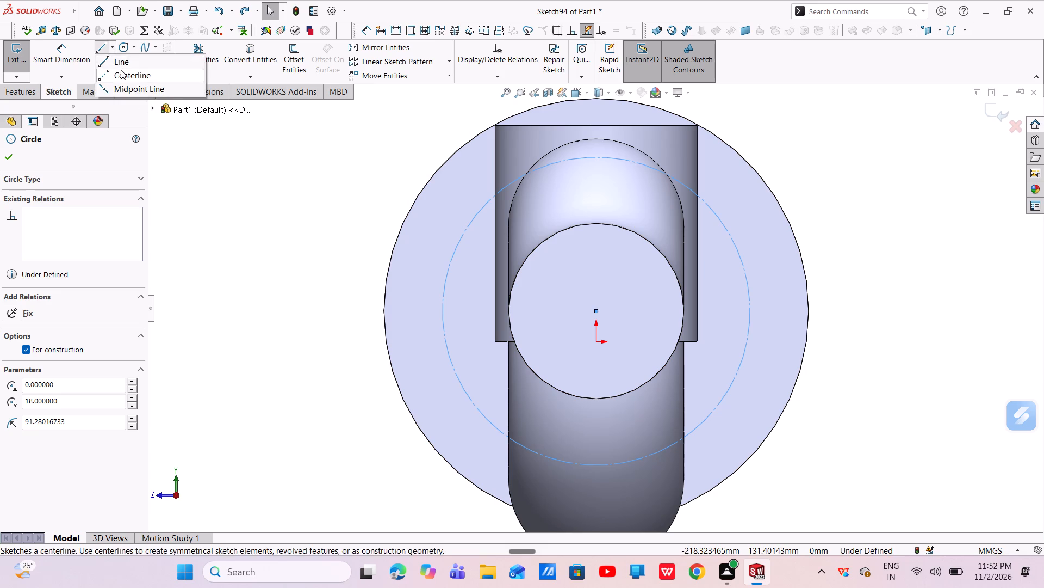
{"action": "left_click", "coordinate": [596, 154]}
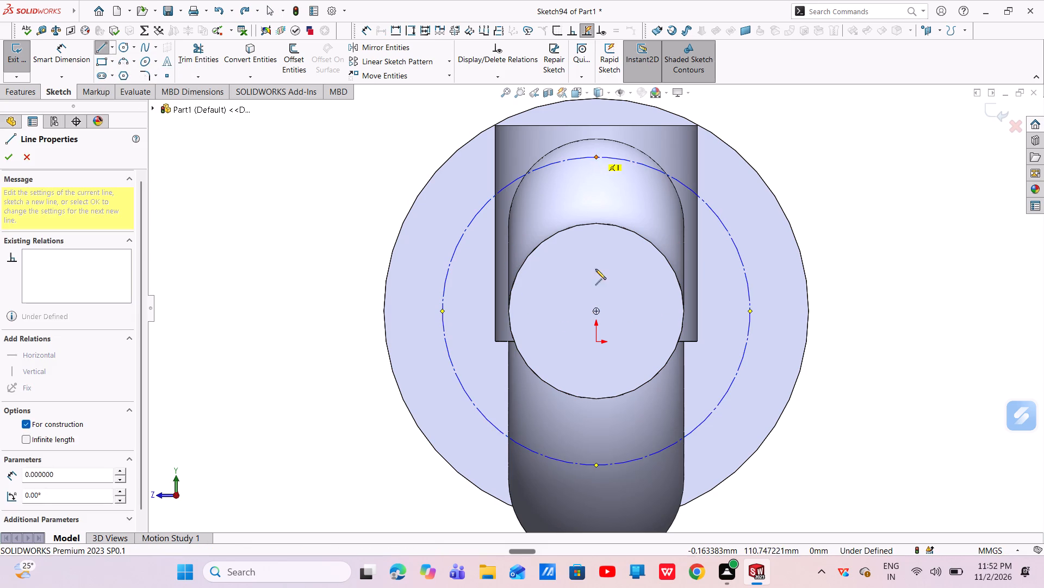
{"action": "left_click", "coordinate": [596, 309]}
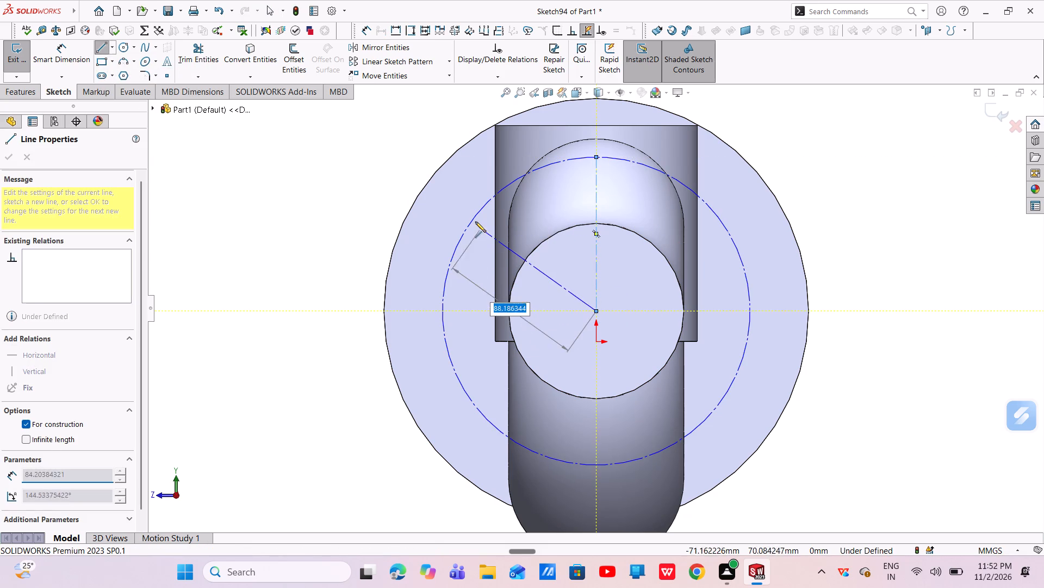
{"action": "left_click", "coordinate": [472, 218]}
{"action": "right_click", "coordinate": [472, 218]}
{"action": "left_click", "coordinate": [494, 225]}
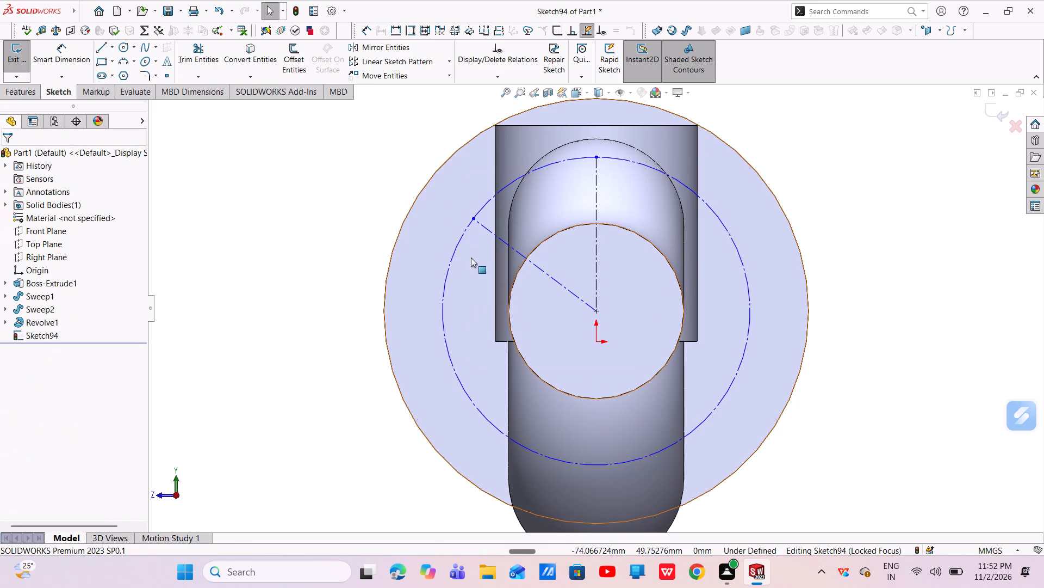
Dimension the angle between the slanted and vertical centerlines as 30°.
{"action": "left_click", "coordinate": [42, 57]}
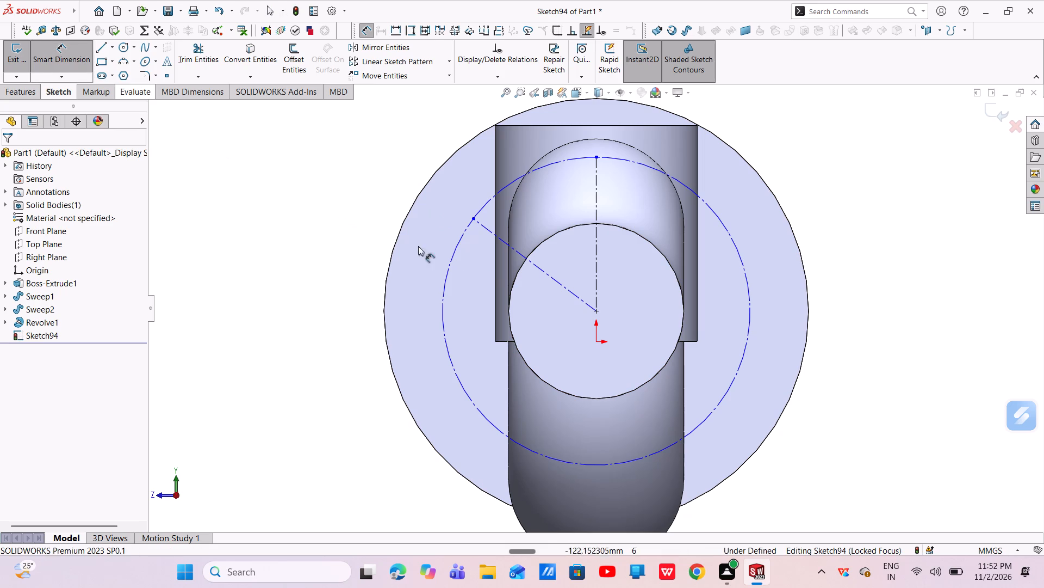
{"action": "left_click", "coordinate": [513, 248]}
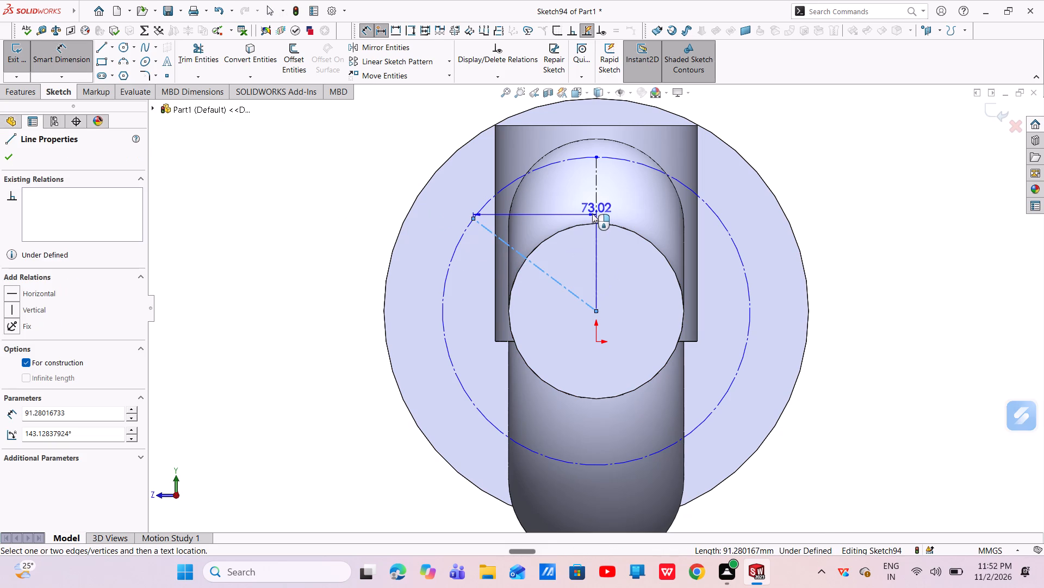
{"action": "left_click", "coordinate": [596, 214]}
{"action": "left_click", "coordinate": [571, 221]}
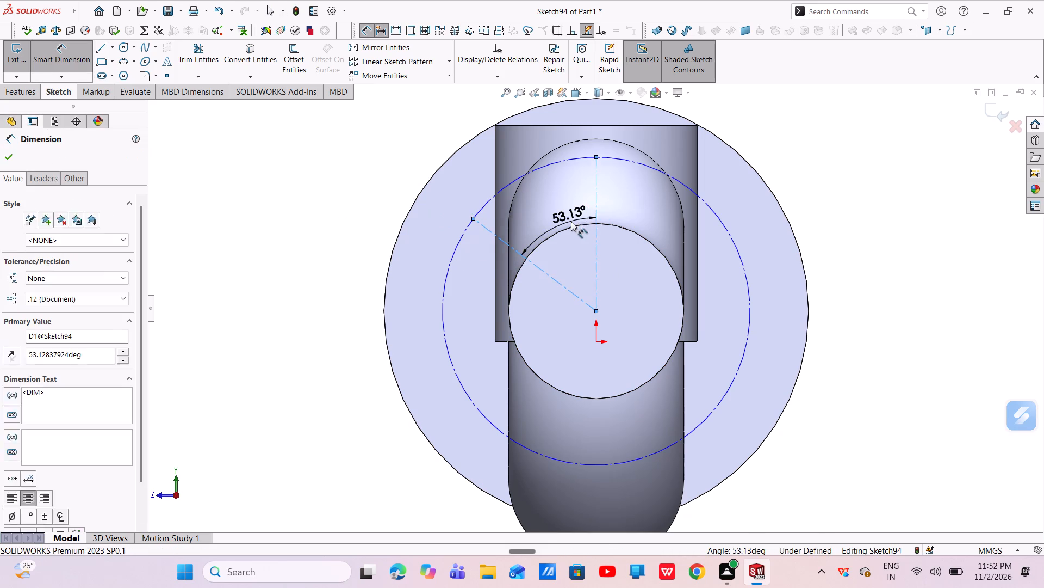
{"action": "key", "text": "BackSpace"}
{"action": "type", "text": "30"}
{"action": "key", "text": "Return"}
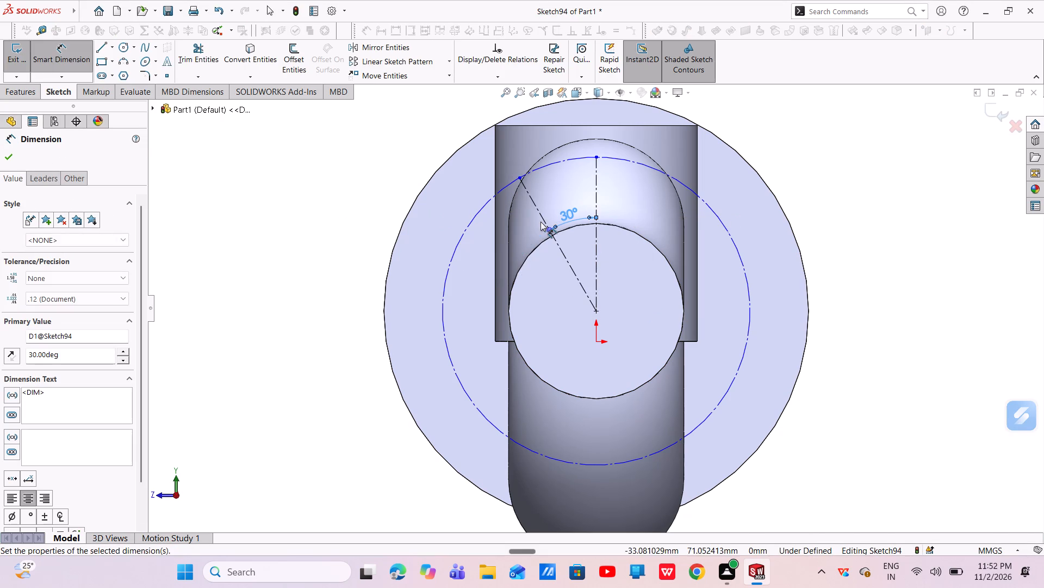
Dimension the construction circle's diameter as 200 mm.
{"action": "left_click", "coordinate": [469, 226]}
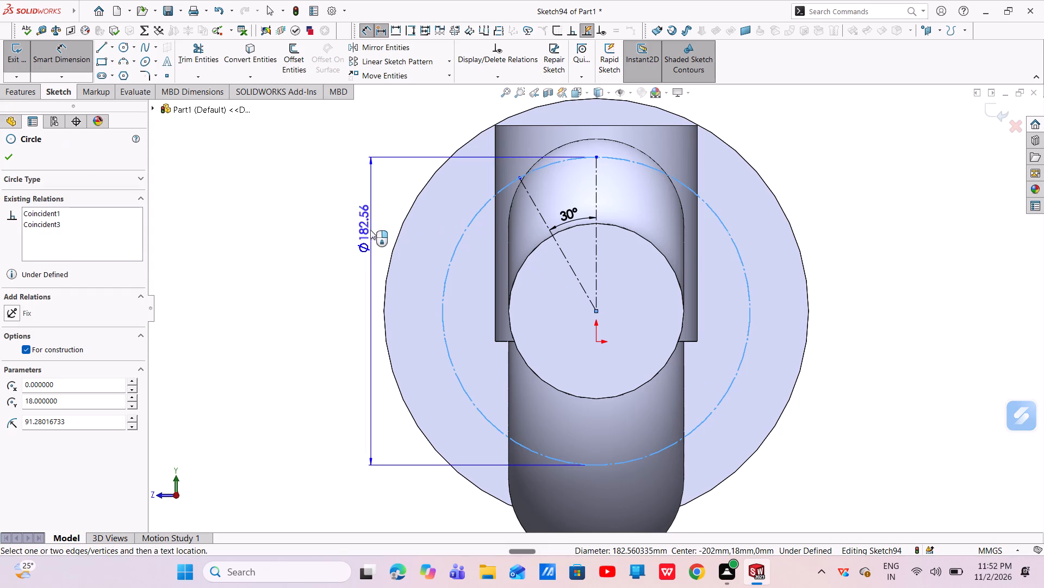
{"action": "left_click", "coordinate": [340, 234]}
{"action": "key", "text": "BackSpace"}
{"action": "type", "text": "200"}
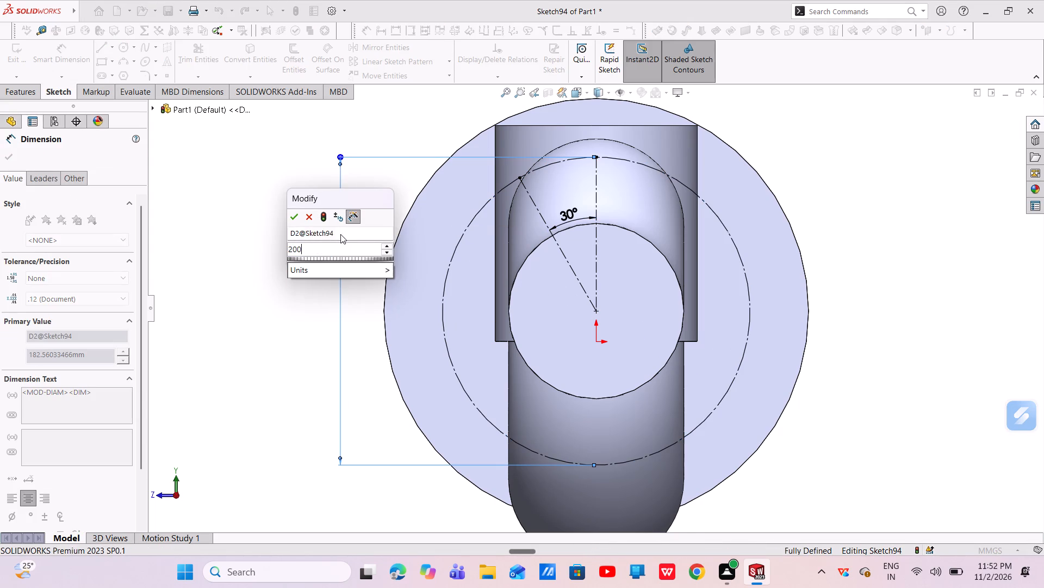
{"action": "key", "text": "Return"}
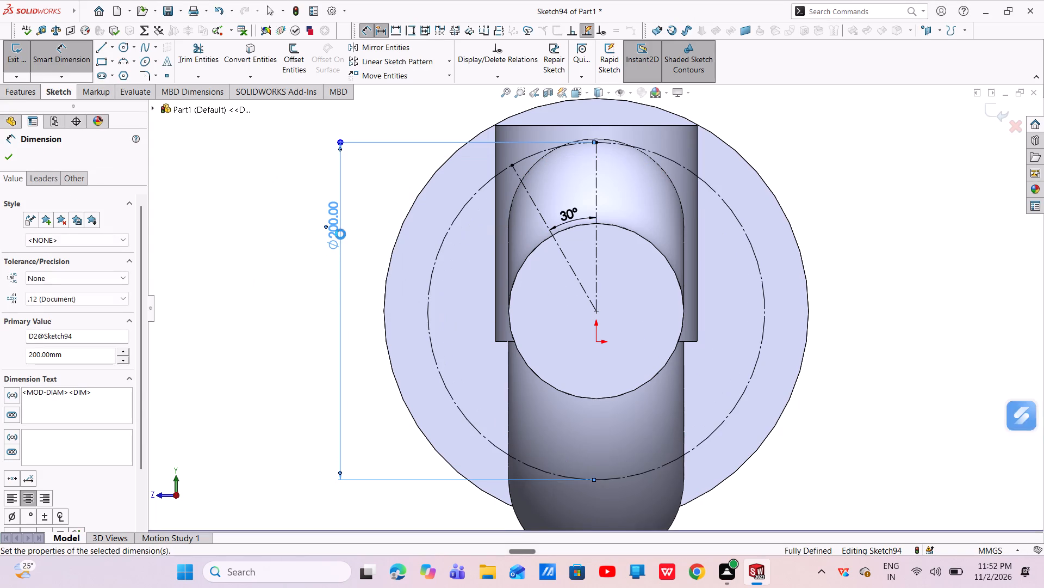
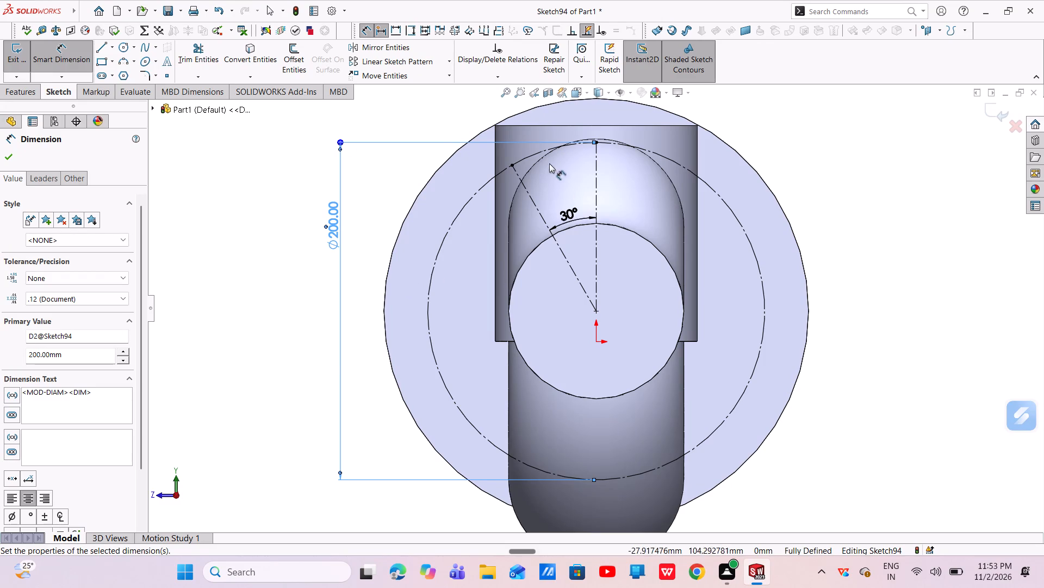
Sketch a circle about 33 mm in diameter centred where the slanted centerline meets the construction circle.
{"action": "scroll", "coordinate": [550, 156], "scroll_direction": "down", "scroll_amount": 4}
{"action": "left_click", "coordinate": [122, 47]}
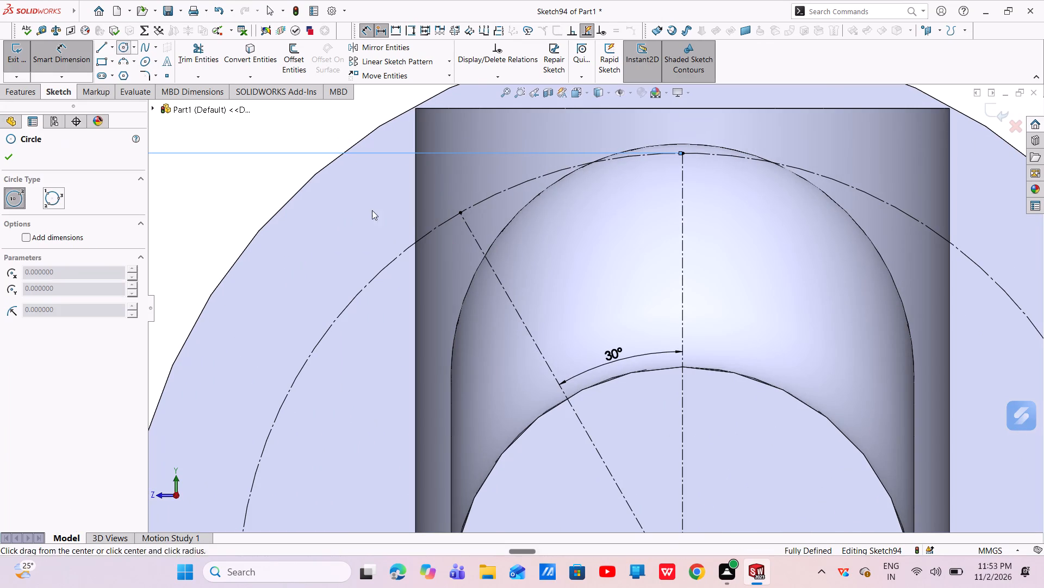
{"action": "left_click", "coordinate": [460, 212]}
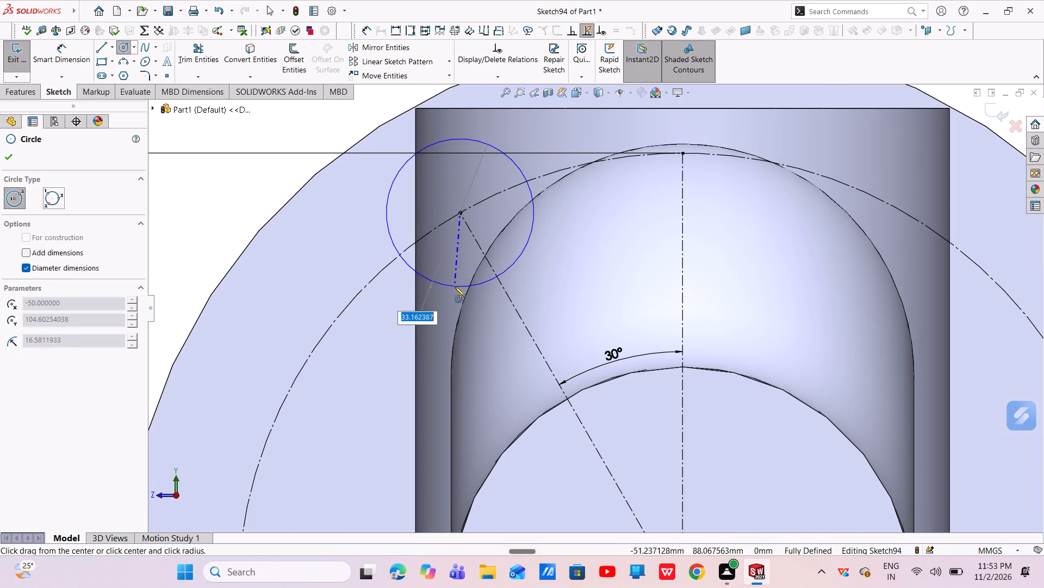
{"action": "left_click", "coordinate": [455, 286]}
{"action": "right_click", "coordinate": [455, 285]}
{"action": "left_click", "coordinate": [477, 295]}
Dimension the small hole circle's diameter as 26 mm.
{"action": "left_click", "coordinate": [52, 36]}
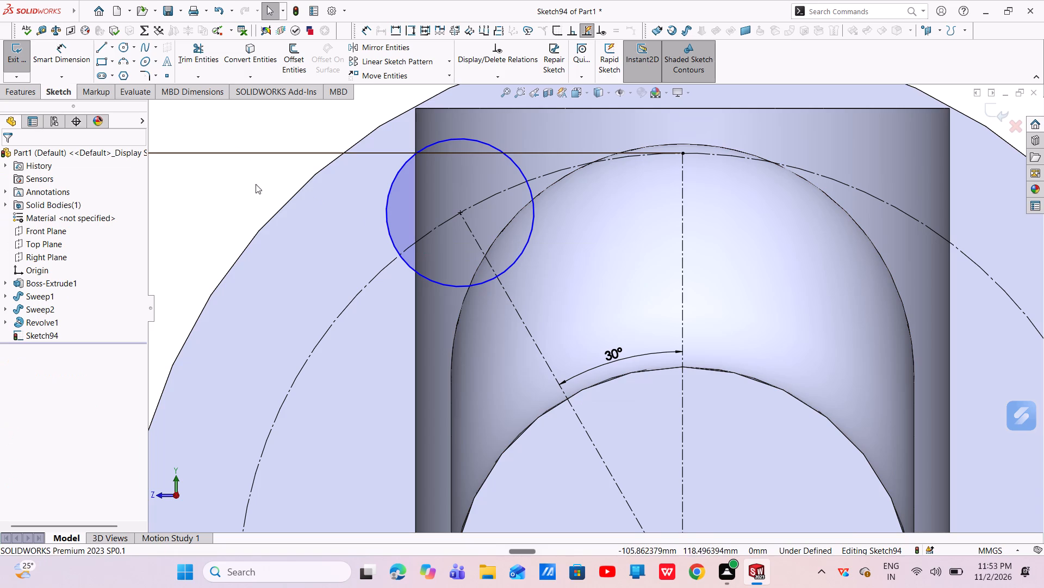
{"action": "left_click", "coordinate": [78, 59]}
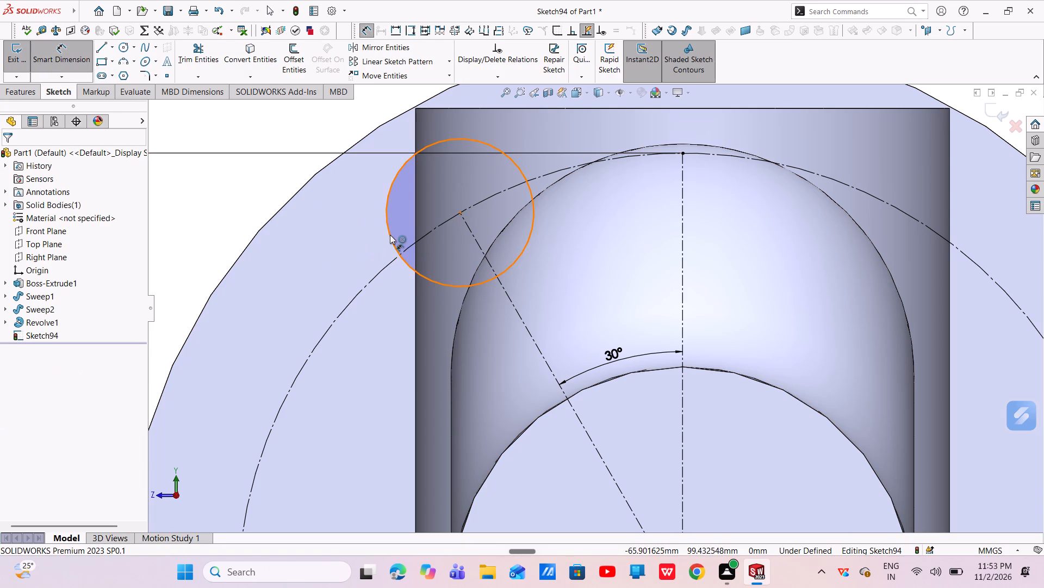
{"action": "left_click", "coordinate": [390, 235]}
{"action": "left_click", "coordinate": [247, 200]}
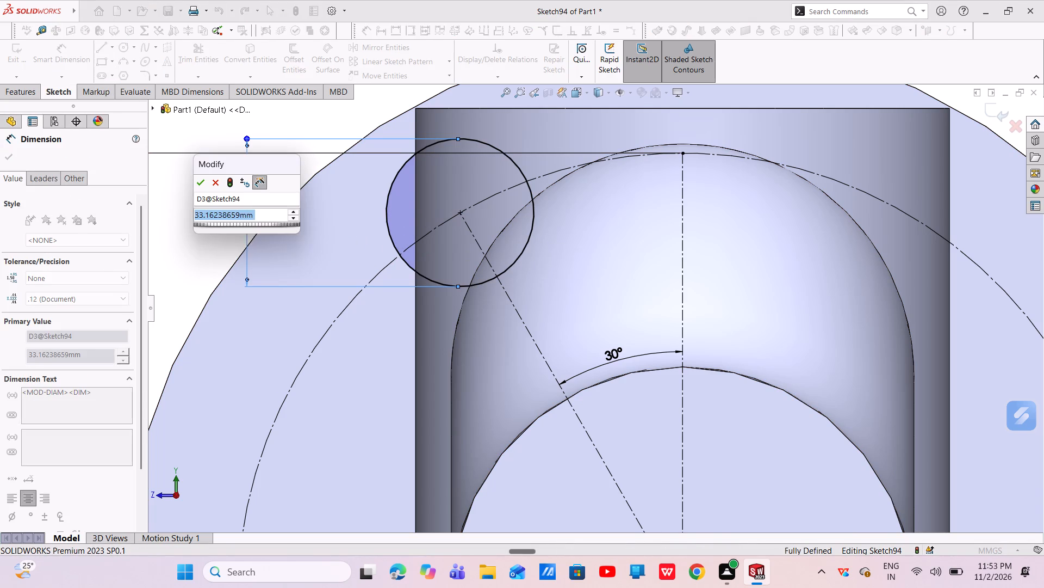
{"action": "key", "text": "BackSpace"}
{"action": "type", "text": "26"}
{"action": "key", "text": "Return"}
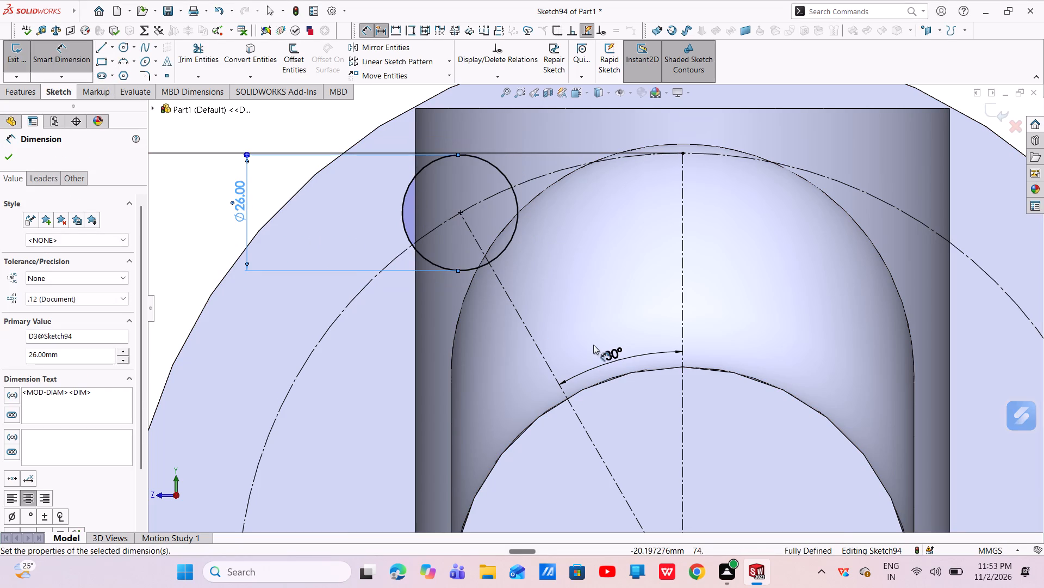
{"action": "scroll", "coordinate": [593, 345], "scroll_direction": "up", "scroll_amount": 2}
{"action": "scroll", "coordinate": [593, 345], "scroll_direction": "down", "scroll_amount": 1}
{"action": "scroll", "coordinate": [593, 345], "scroll_direction": "up", "scroll_amount": 2}
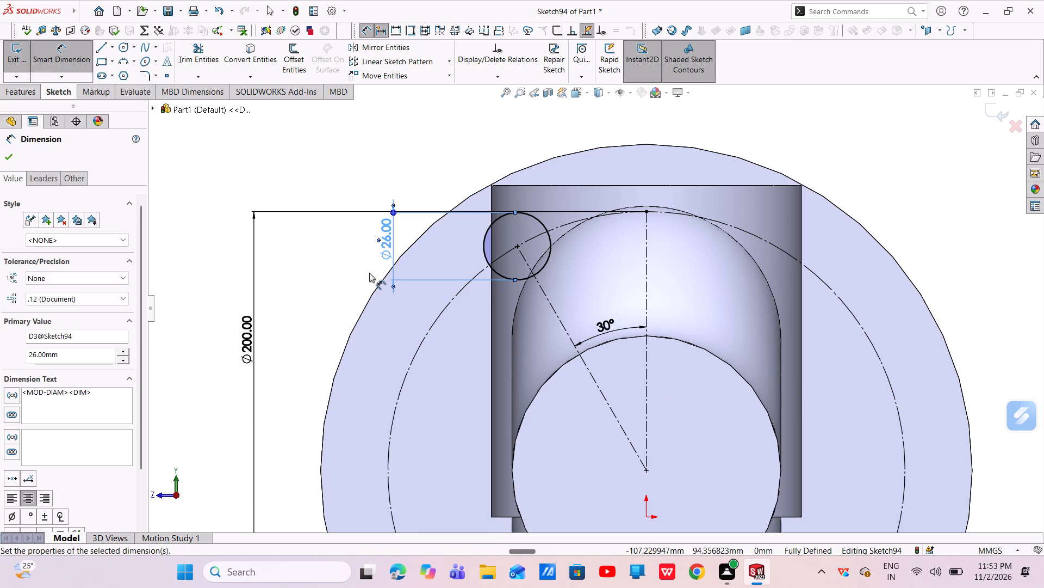
{"action": "left_click", "coordinate": [11, 154]}
Extrude-cut the 26 mm circle through the flange with a blind depth of 128 mm.
{"action": "left_click", "coordinate": [32, 90]}
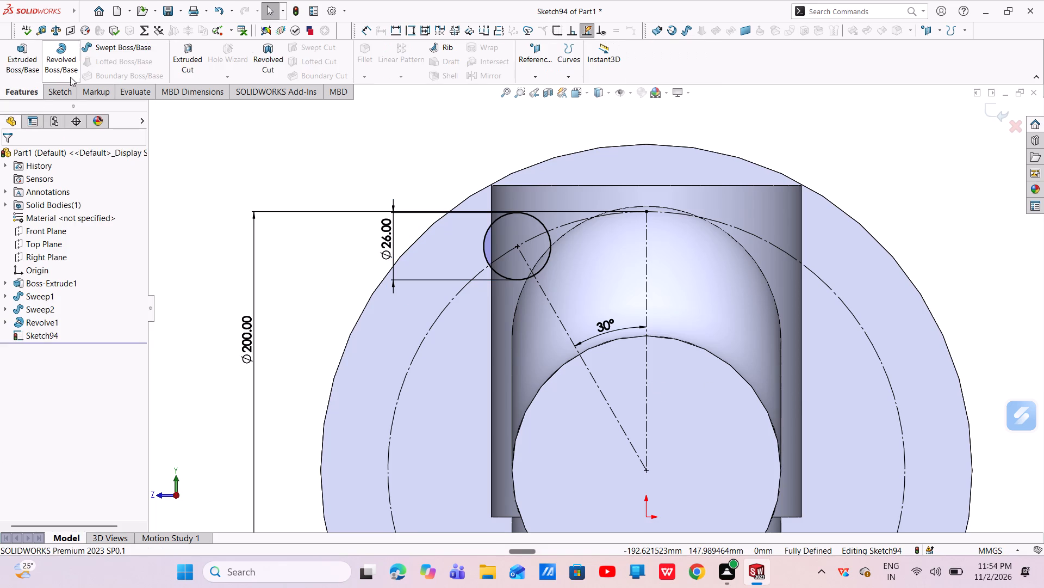
{"action": "left_click", "coordinate": [179, 57]}
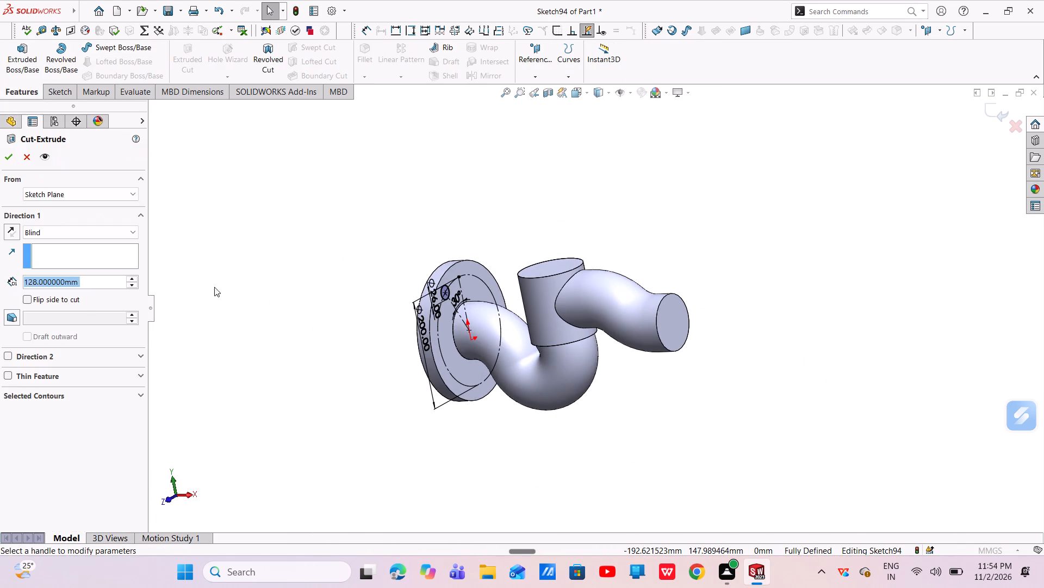
{"action": "left_click", "coordinate": [4, 156]}
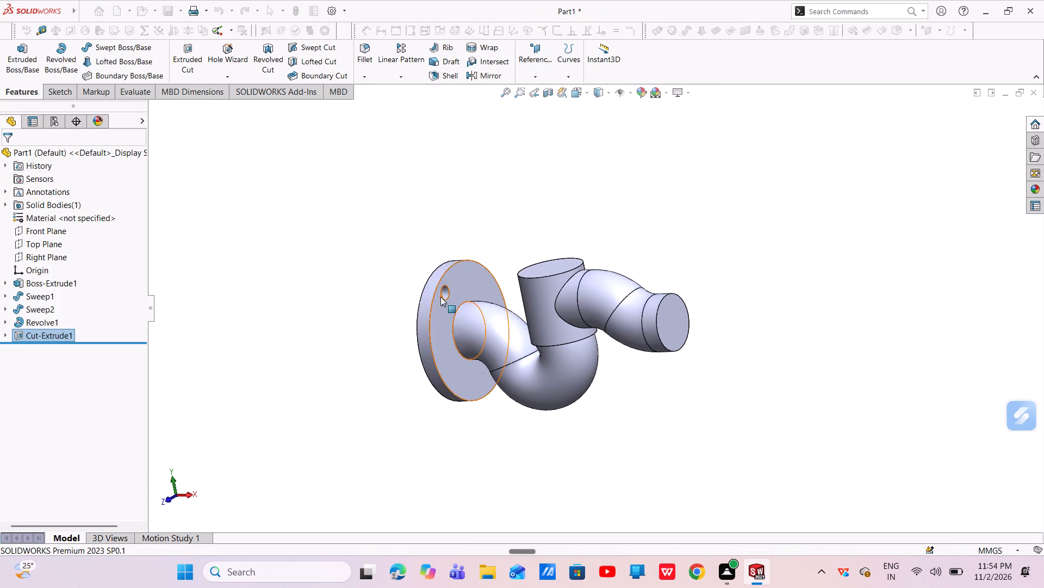
Circular-pattern the flange hole cut around the flange's outer rim face, with 6 equally spaced instances over 360°.
{"action": "scroll", "coordinate": [440, 297], "scroll_direction": "down", "scroll_amount": 4}
{"action": "middle_click_drag", "start_coordinate": [455, 335], "coordinate": [521, 357]}
{"action": "scroll", "coordinate": [544, 370], "scroll_direction": "up", "scroll_amount": 2}
{"action": "scroll", "coordinate": [544, 370], "scroll_direction": "down", "scroll_amount": 1}
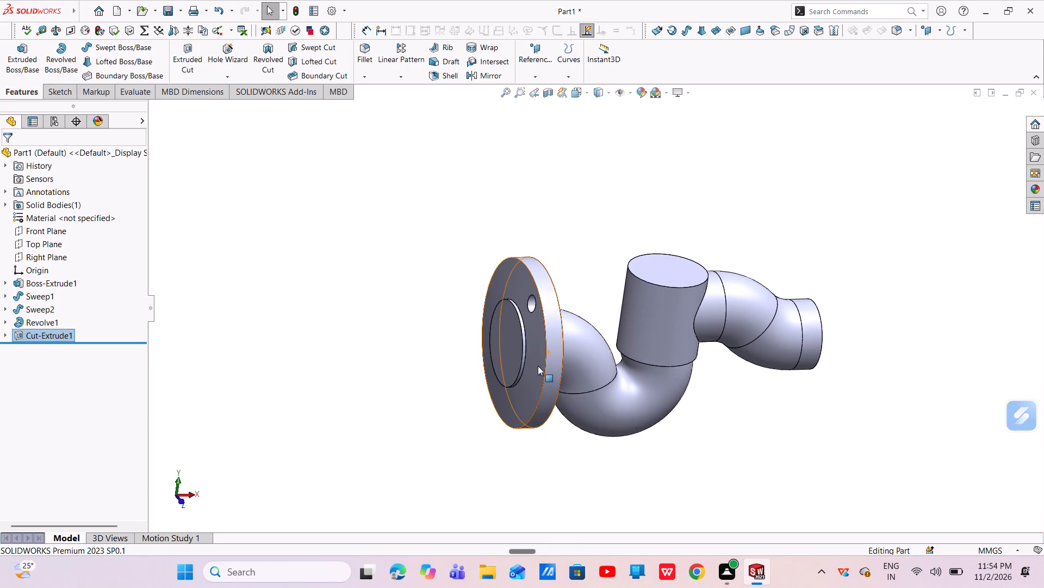
{"action": "middle_click_drag", "start_coordinate": [538, 366], "coordinate": [557, 375]}
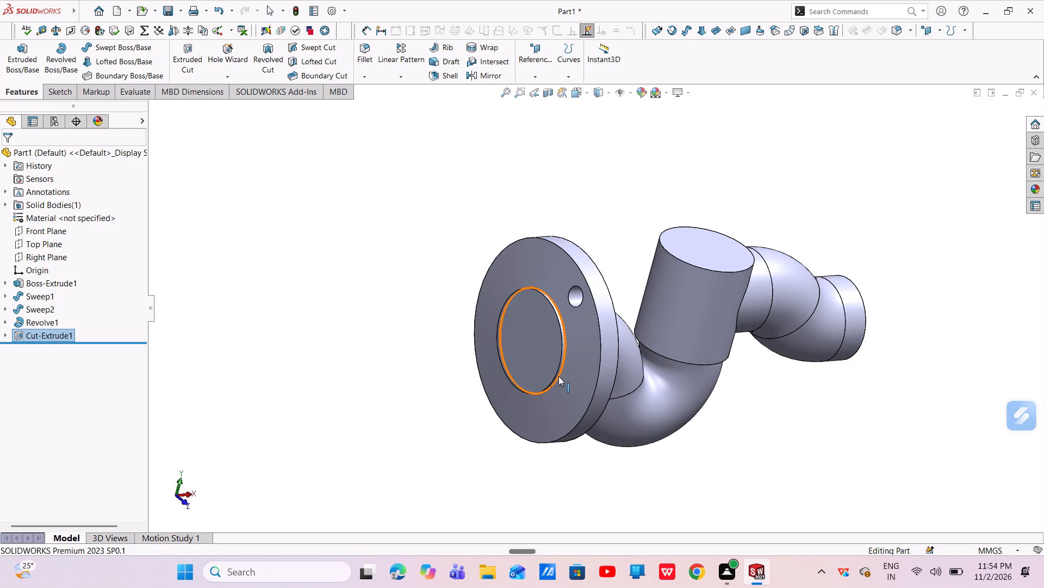
{"action": "left_click", "coordinate": [394, 79]}
{"action": "left_click", "coordinate": [402, 99]}
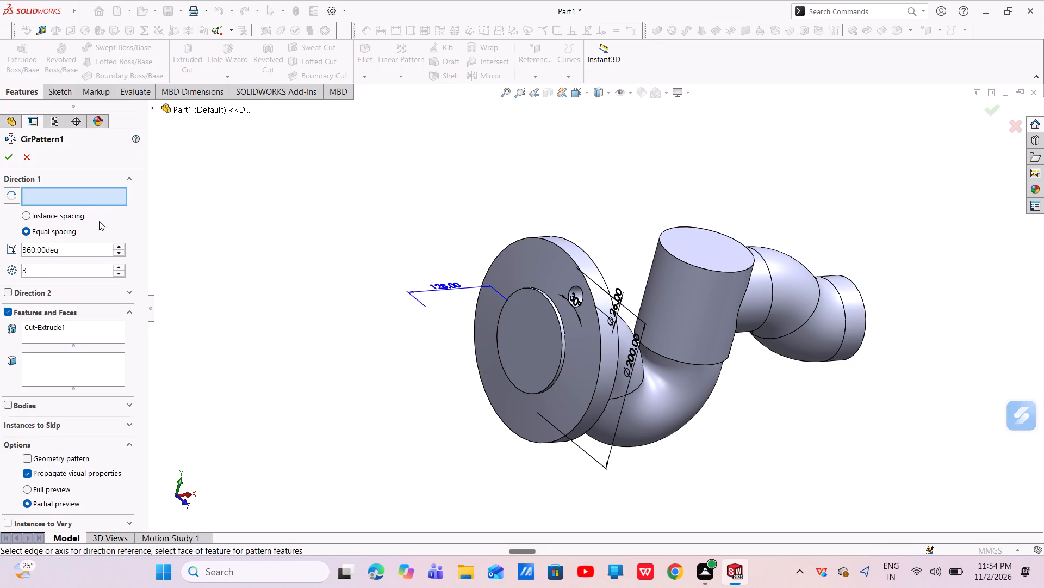
{"action": "left_click", "coordinate": [79, 193]}
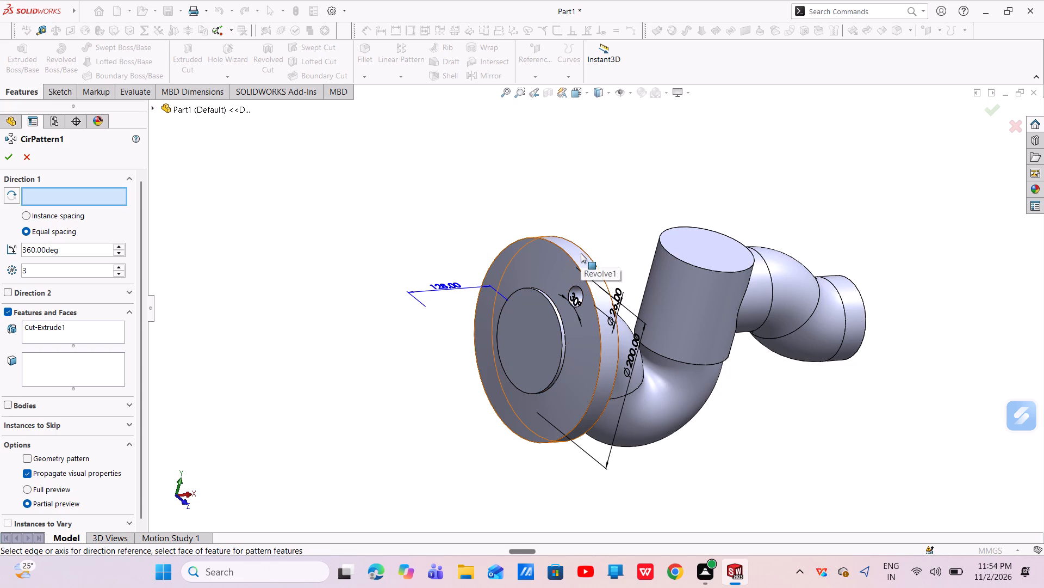
{"action": "left_click", "coordinate": [581, 257]}
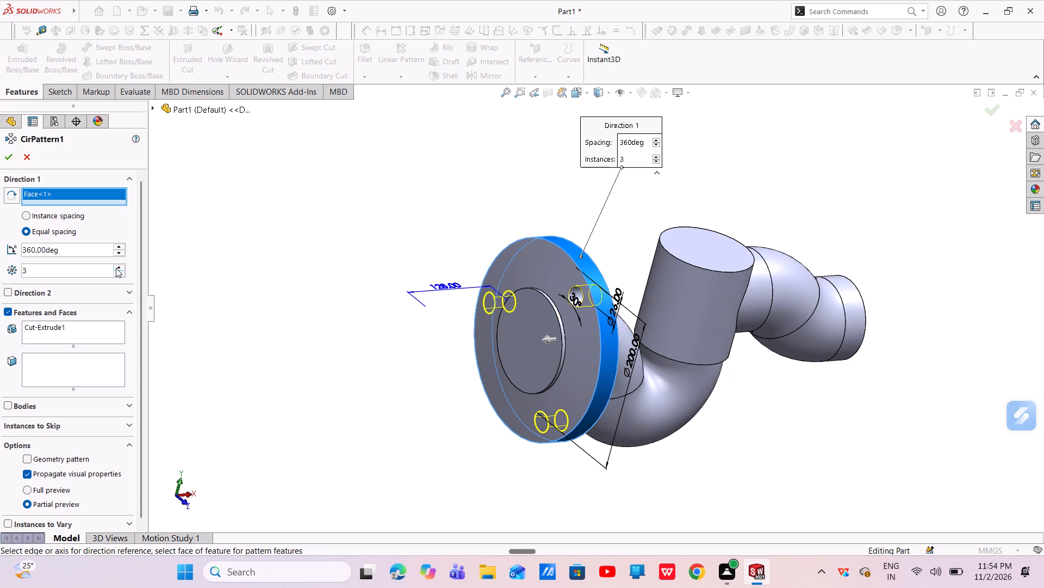
{"action": "double_click", "coordinate": [116, 268]}
{"action": "left_click", "coordinate": [116, 268]}
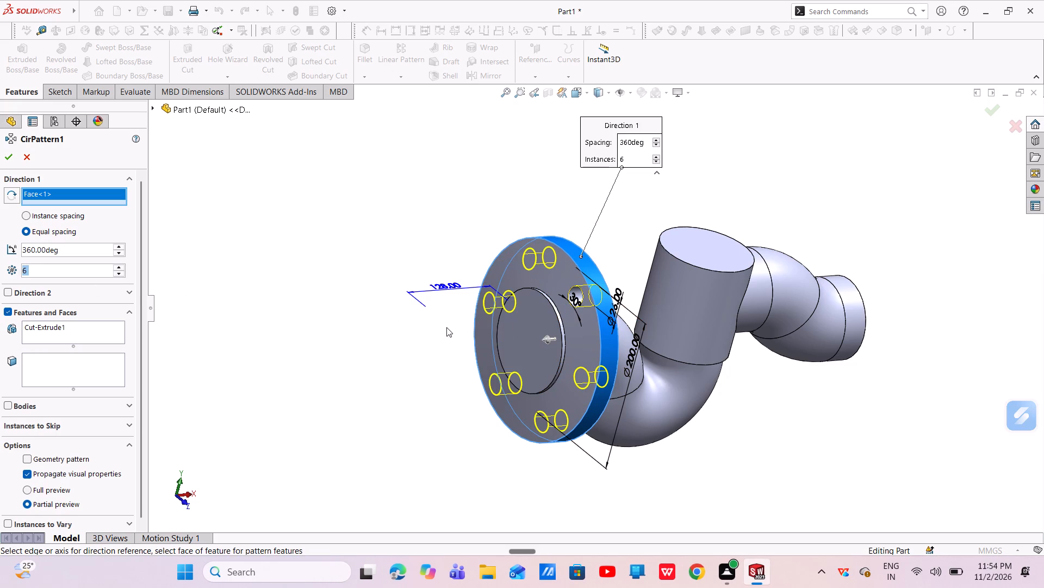
{"action": "middle_click_drag", "start_coordinate": [440, 326], "coordinate": [469, 348]}
{"action": "left_click", "coordinate": [42, 329]}
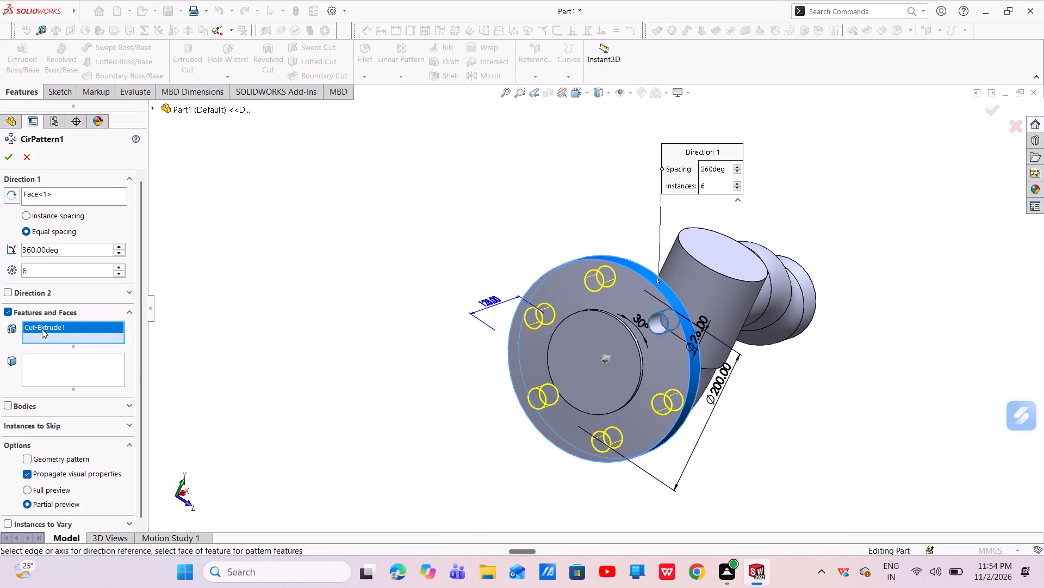
{"action": "right_click", "coordinate": [42, 329]}
{"action": "left_click", "coordinate": [69, 349]}
{"action": "left_click", "coordinate": [65, 332]}
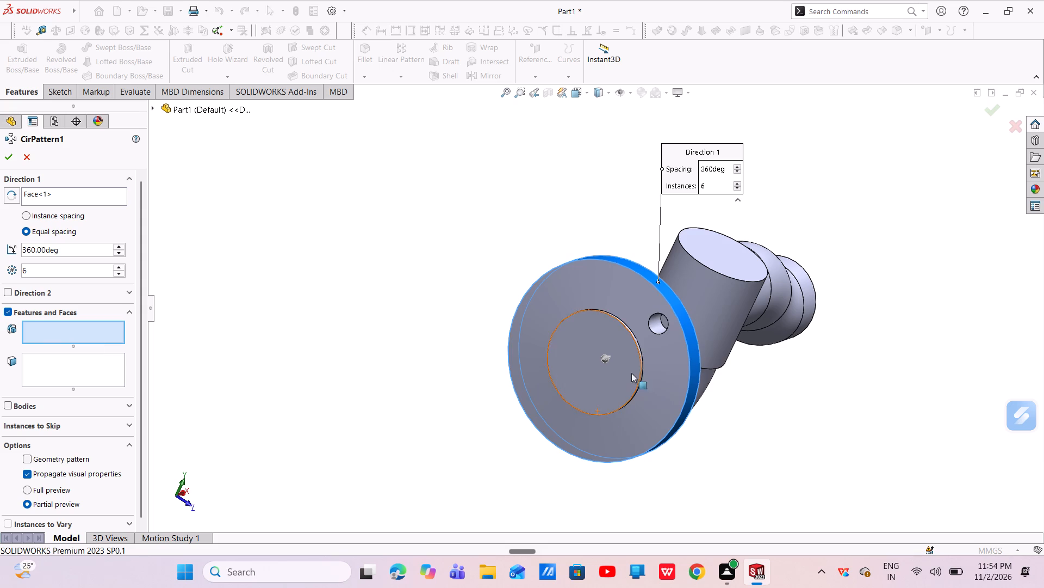
{"action": "left_click", "coordinate": [652, 324]}
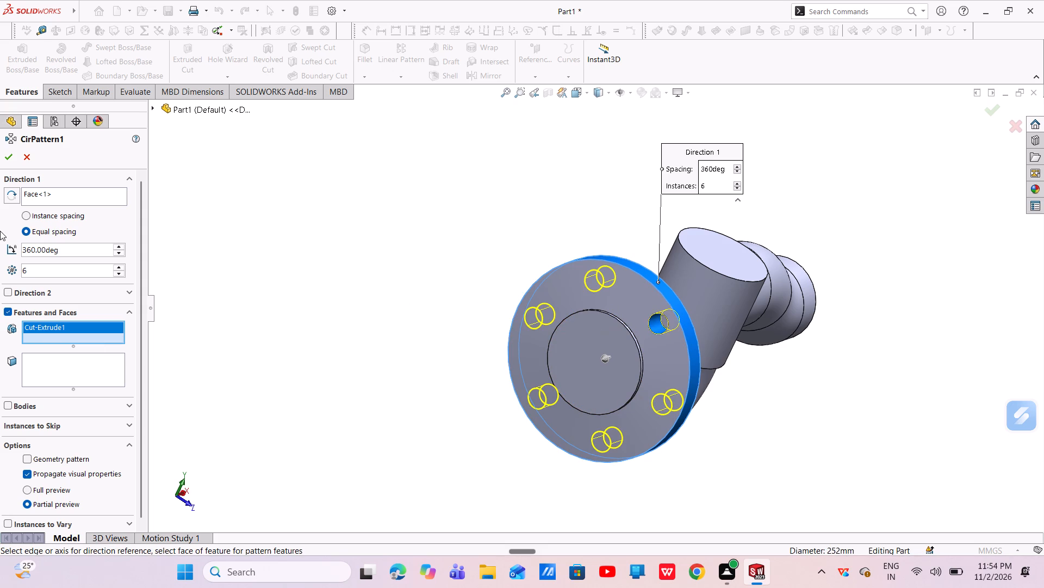
{"action": "left_click", "coordinate": [5, 162]}
Fillet the flange's outer rim face with a symmetric 5 mm radius.
{"action": "scroll", "coordinate": [598, 316], "scroll_direction": "down", "scroll_amount": 4}
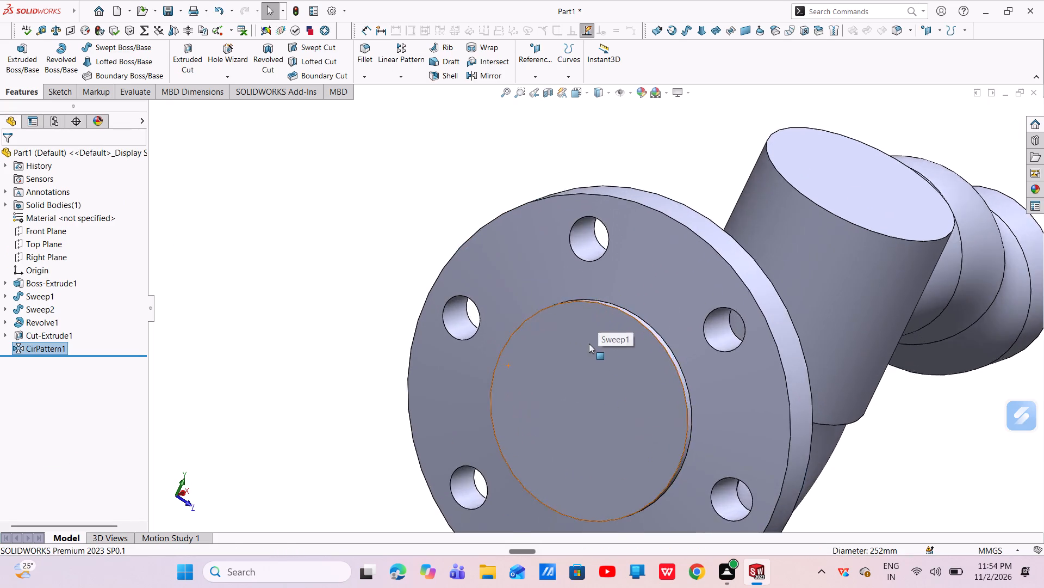
{"action": "scroll", "coordinate": [588, 344], "scroll_direction": "up", "scroll_amount": 1}
{"action": "scroll", "coordinate": [588, 344], "scroll_direction": "down", "scroll_amount": 1}
{"action": "scroll", "coordinate": [588, 344], "scroll_direction": "up", "scroll_amount": 6}
{"action": "middle_click_drag", "start_coordinate": [584, 348], "coordinate": [506, 324]}
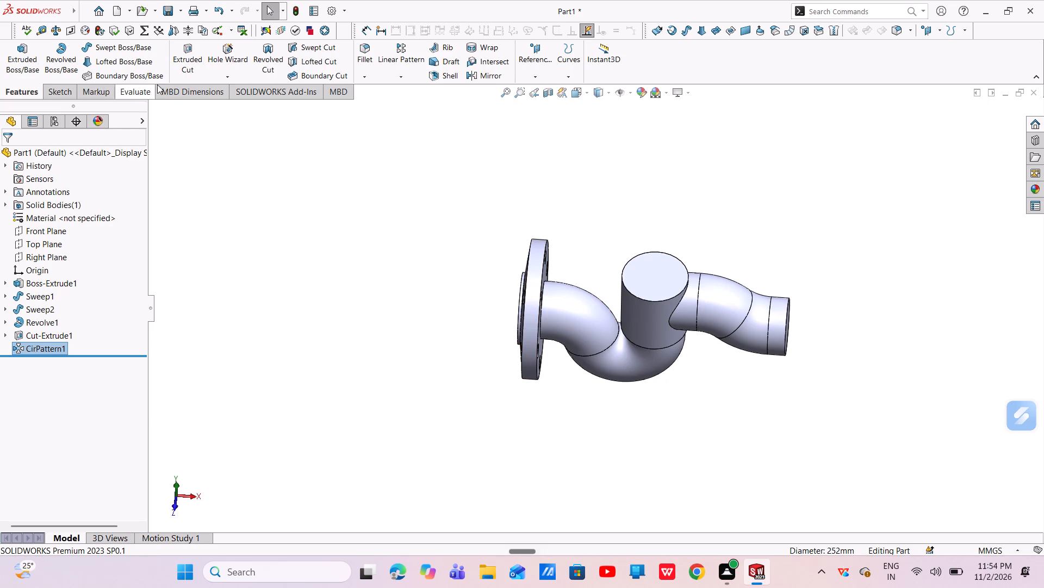
{"action": "left_click", "coordinate": [57, 92]}
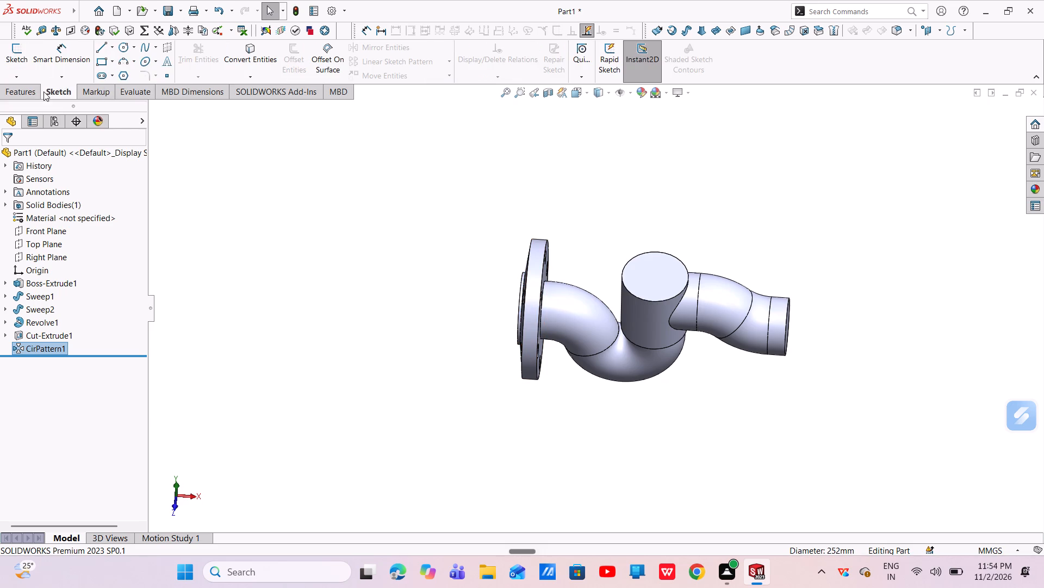
{"action": "left_click", "coordinate": [35, 92]}
{"action": "left_click", "coordinate": [361, 52]}
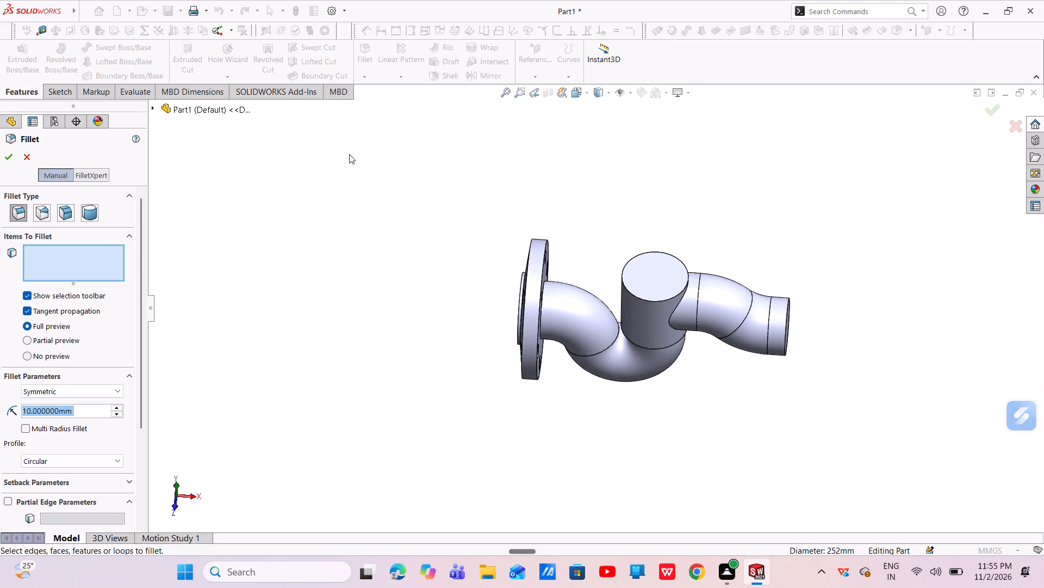
{"action": "key", "text": "BackSpace"}
{"action": "key", "text": "5"}
{"action": "key", "text": "Return"}
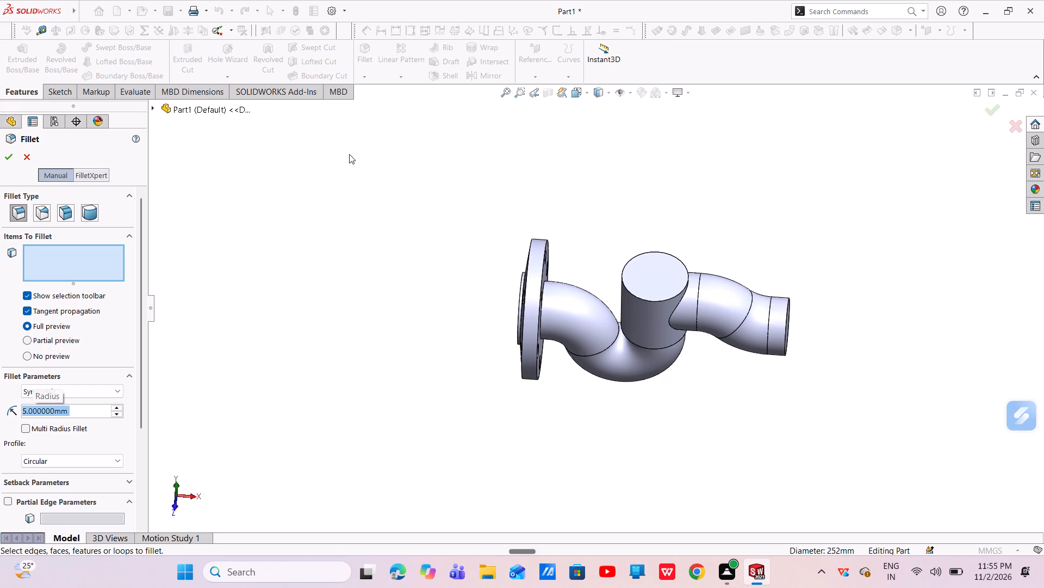
{"action": "scroll", "coordinate": [535, 265], "scroll_direction": "down", "scroll_amount": 6}
{"action": "left_click", "coordinate": [568, 302]}
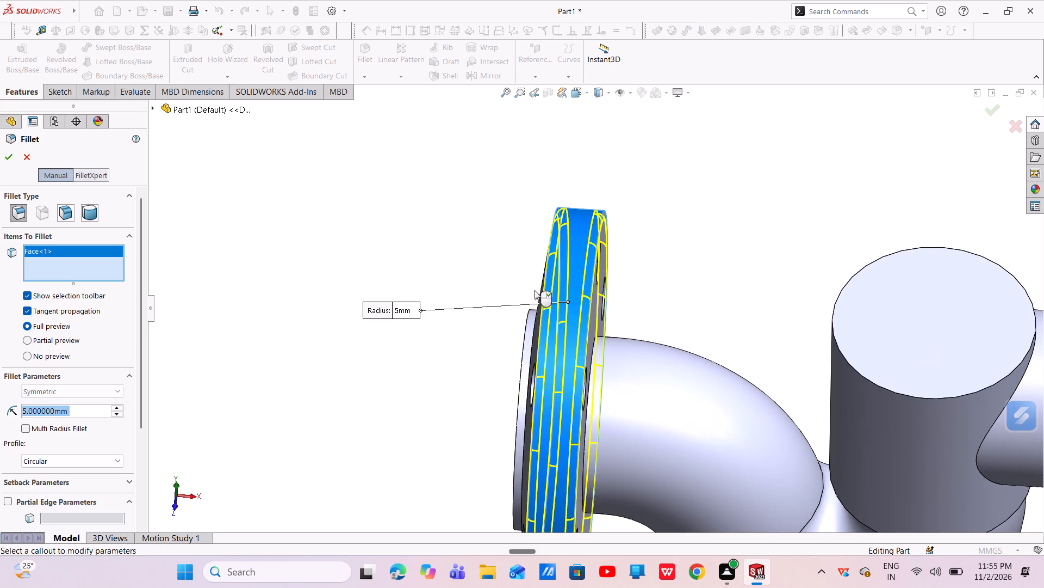
{"action": "left_click", "coordinate": [8, 161]}
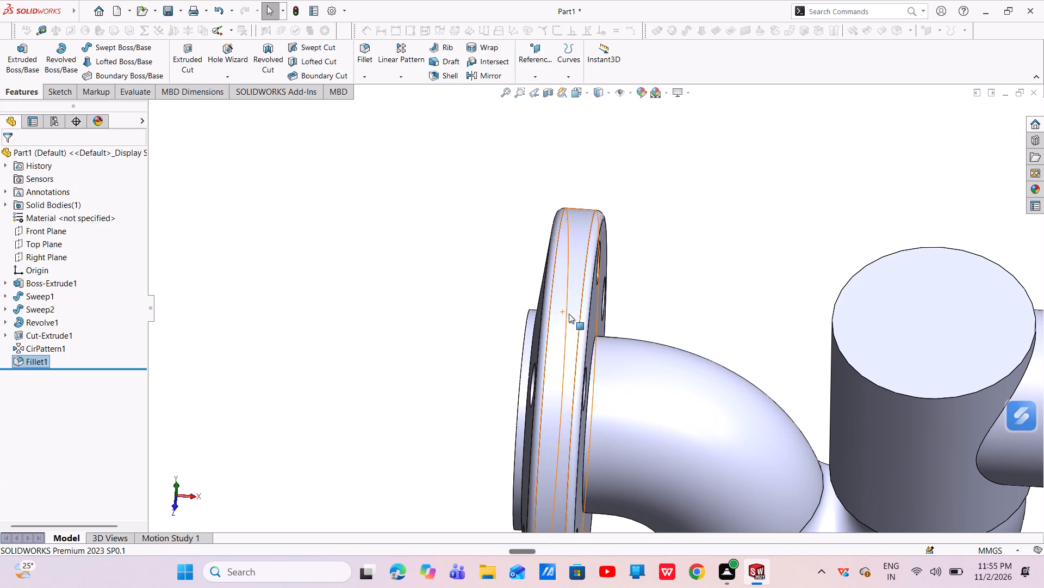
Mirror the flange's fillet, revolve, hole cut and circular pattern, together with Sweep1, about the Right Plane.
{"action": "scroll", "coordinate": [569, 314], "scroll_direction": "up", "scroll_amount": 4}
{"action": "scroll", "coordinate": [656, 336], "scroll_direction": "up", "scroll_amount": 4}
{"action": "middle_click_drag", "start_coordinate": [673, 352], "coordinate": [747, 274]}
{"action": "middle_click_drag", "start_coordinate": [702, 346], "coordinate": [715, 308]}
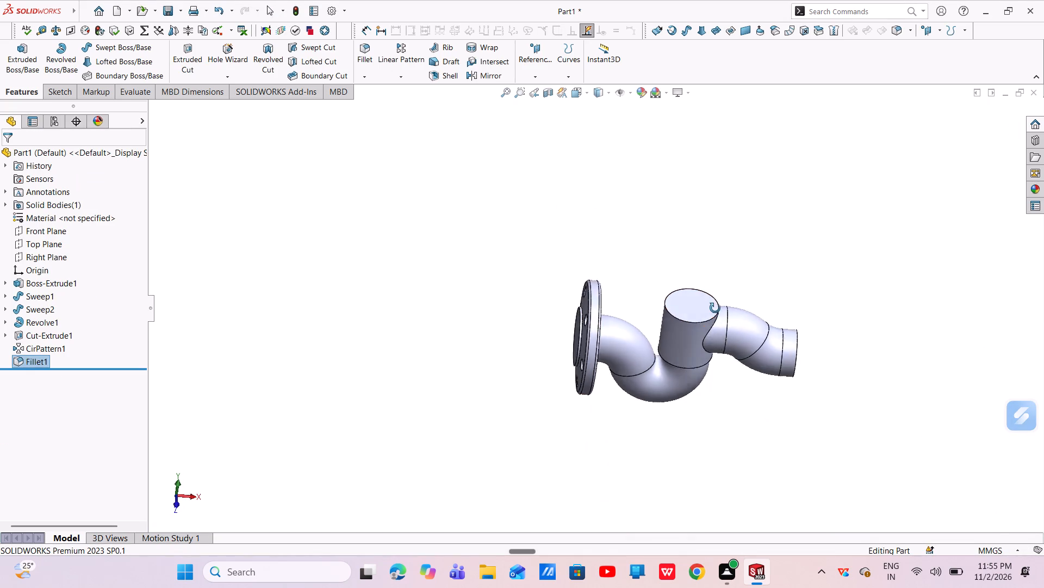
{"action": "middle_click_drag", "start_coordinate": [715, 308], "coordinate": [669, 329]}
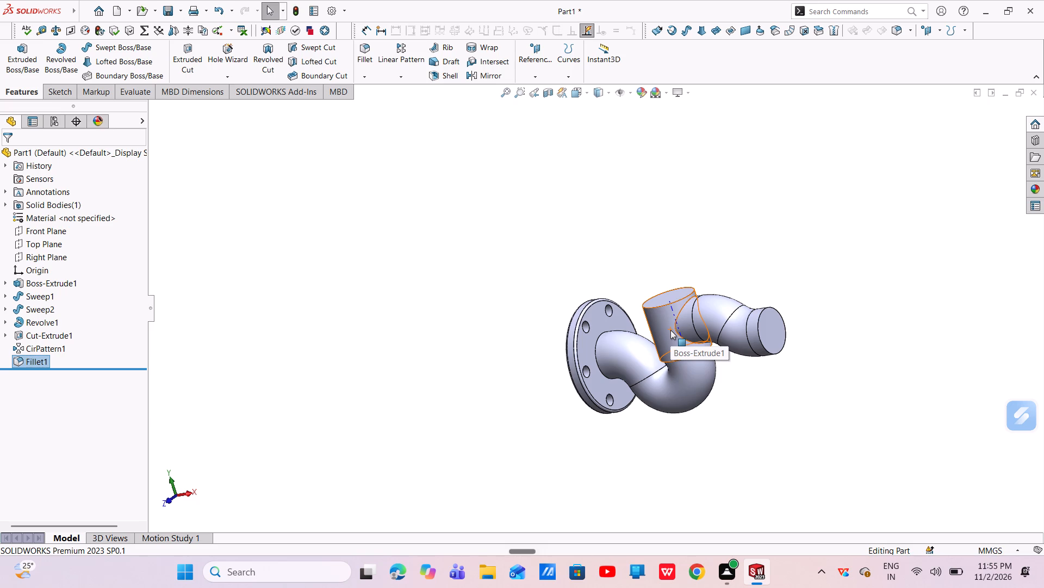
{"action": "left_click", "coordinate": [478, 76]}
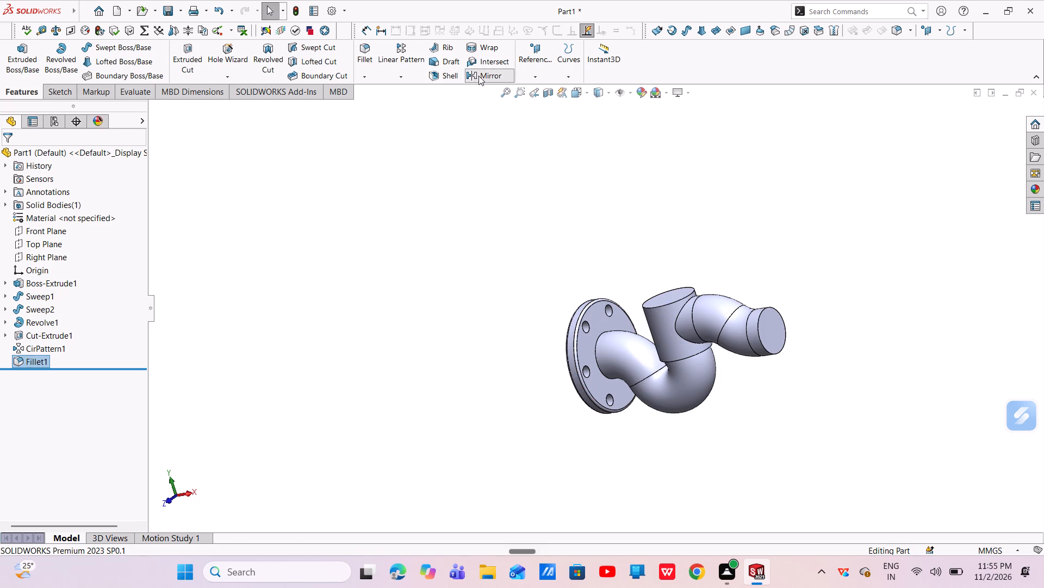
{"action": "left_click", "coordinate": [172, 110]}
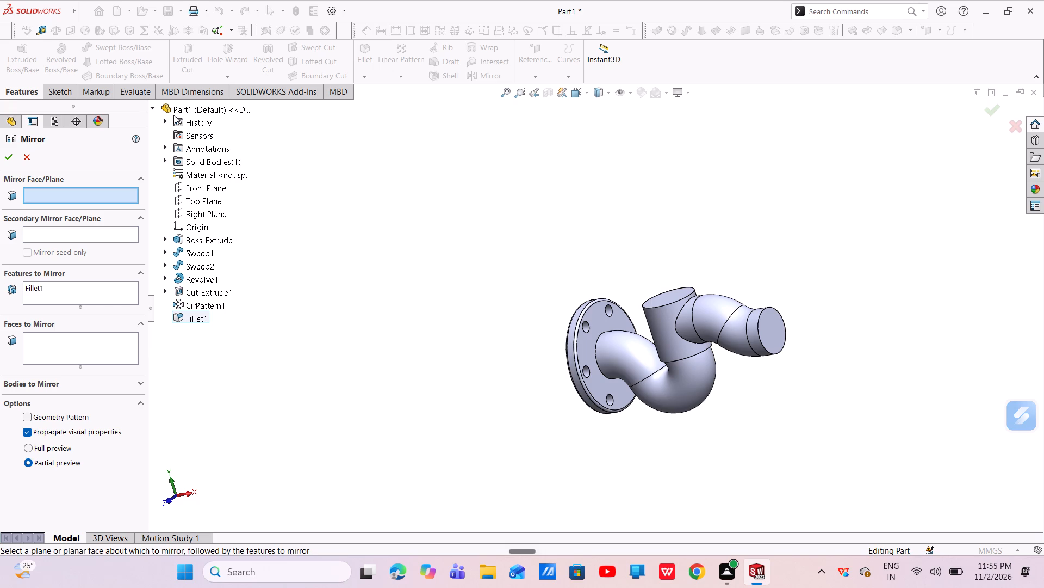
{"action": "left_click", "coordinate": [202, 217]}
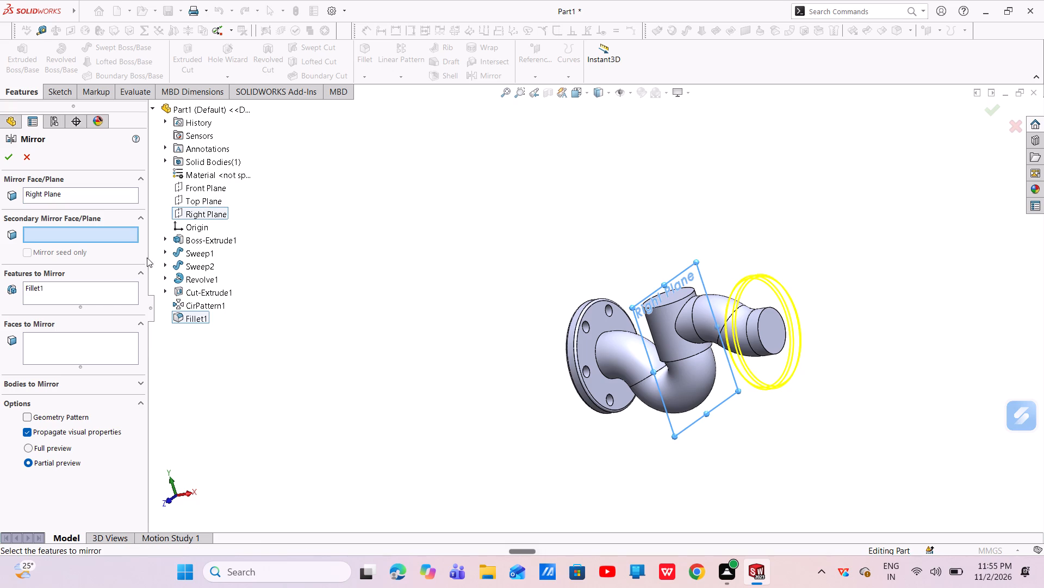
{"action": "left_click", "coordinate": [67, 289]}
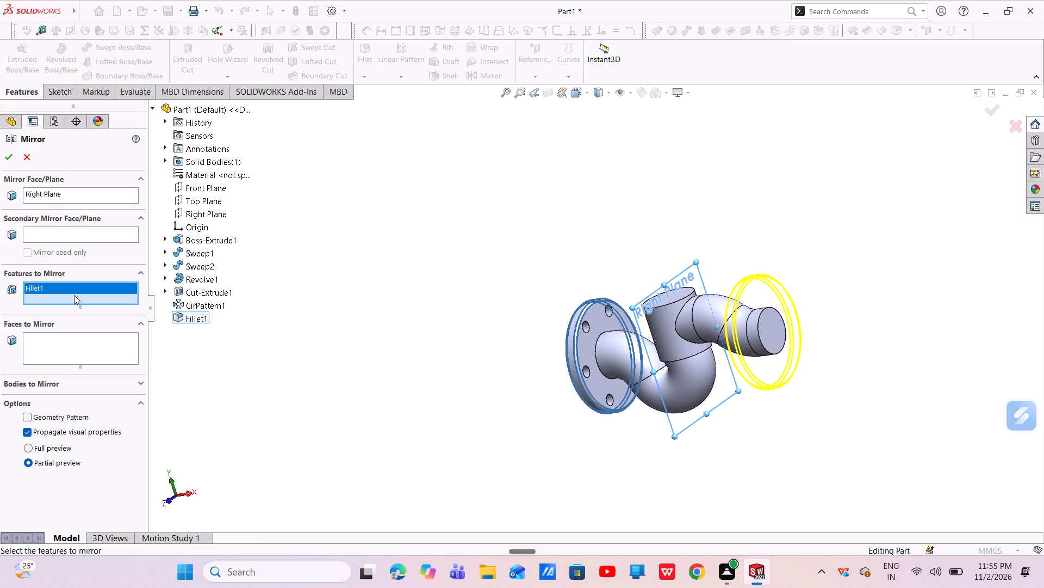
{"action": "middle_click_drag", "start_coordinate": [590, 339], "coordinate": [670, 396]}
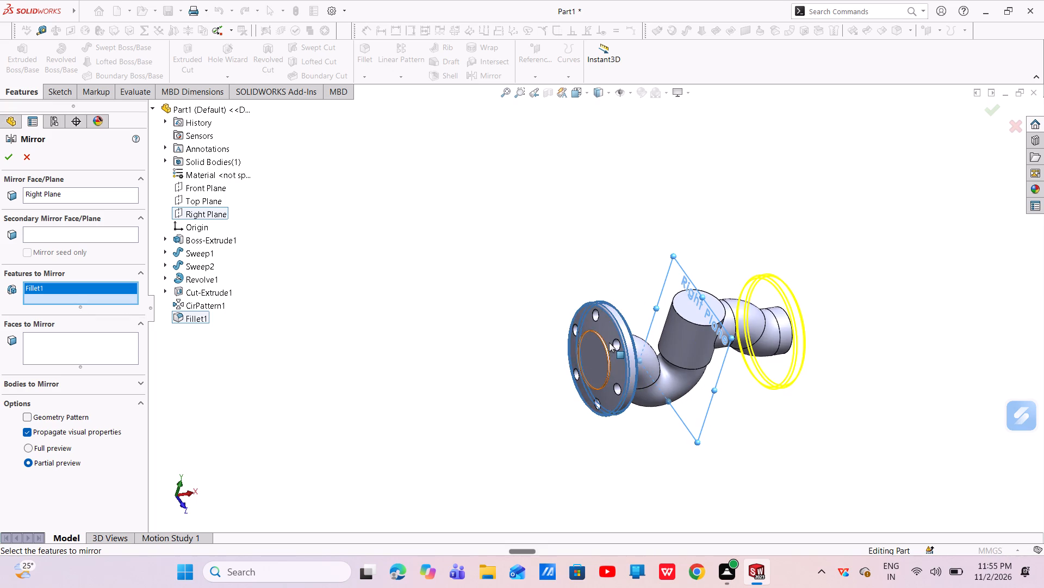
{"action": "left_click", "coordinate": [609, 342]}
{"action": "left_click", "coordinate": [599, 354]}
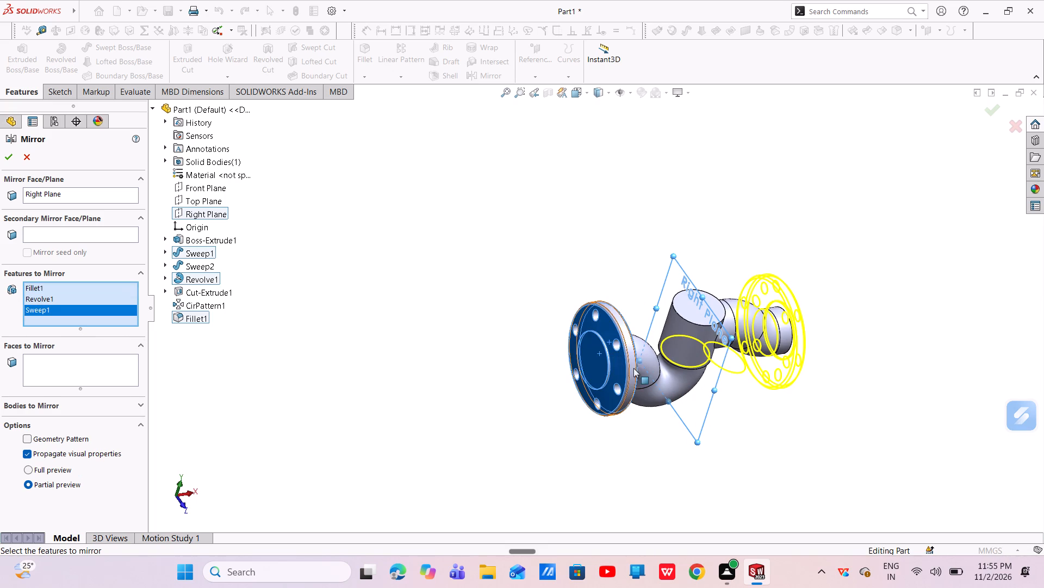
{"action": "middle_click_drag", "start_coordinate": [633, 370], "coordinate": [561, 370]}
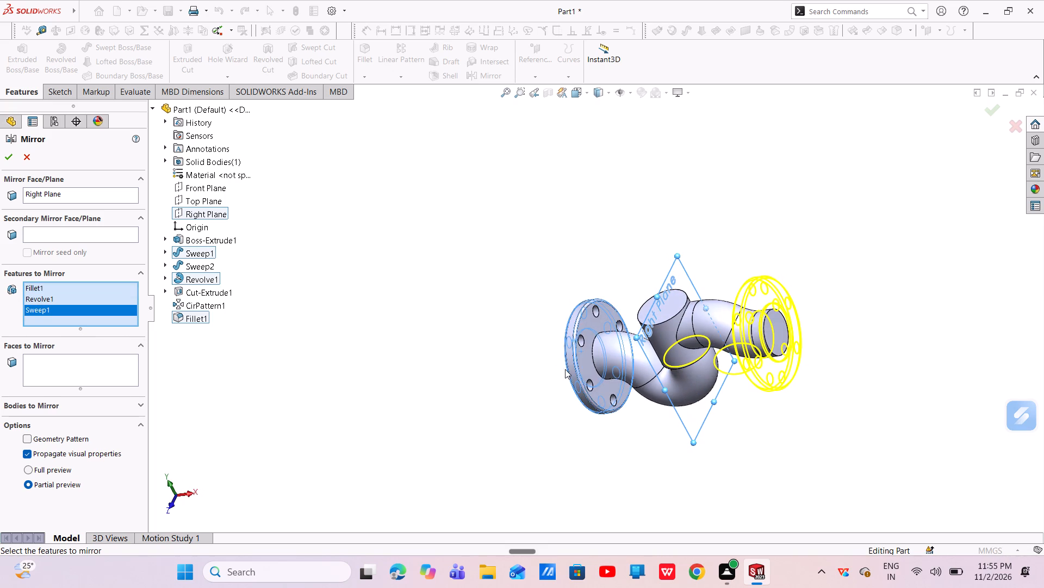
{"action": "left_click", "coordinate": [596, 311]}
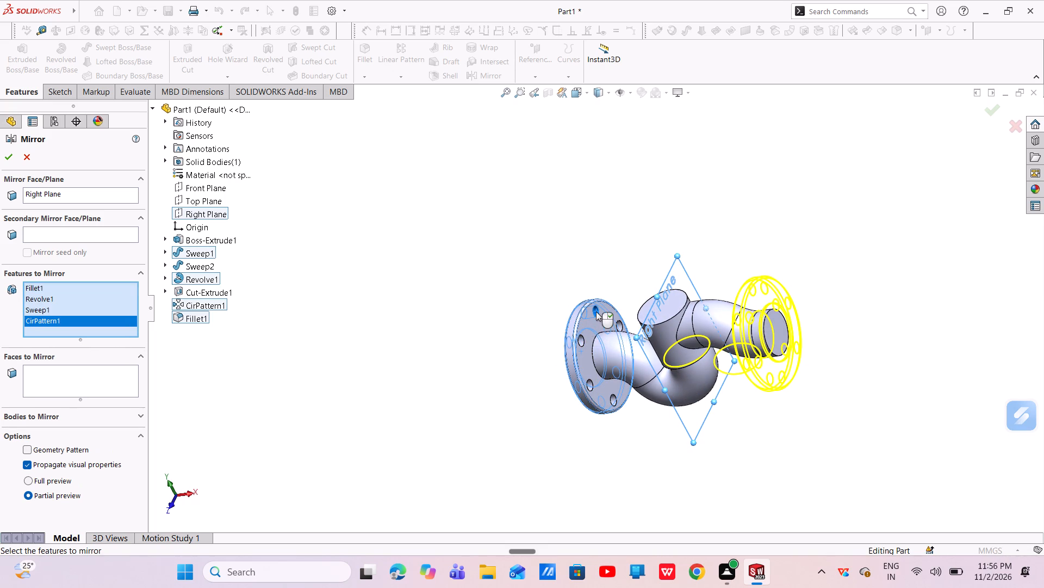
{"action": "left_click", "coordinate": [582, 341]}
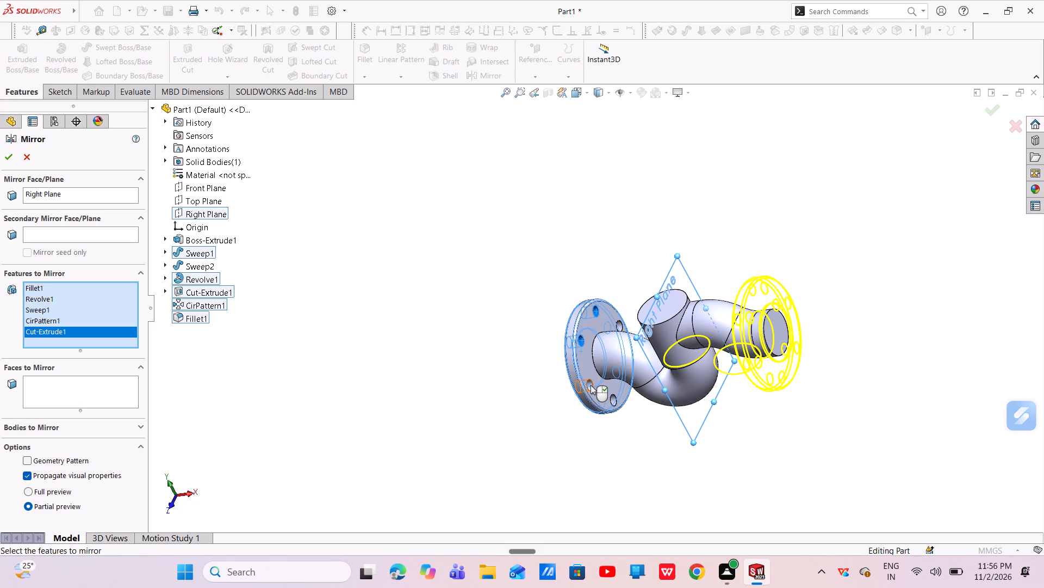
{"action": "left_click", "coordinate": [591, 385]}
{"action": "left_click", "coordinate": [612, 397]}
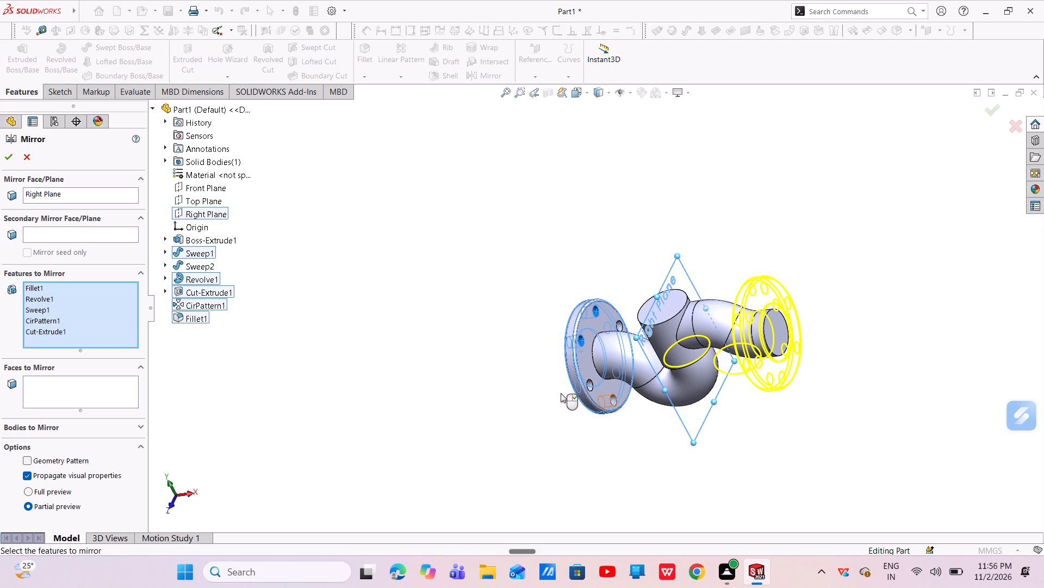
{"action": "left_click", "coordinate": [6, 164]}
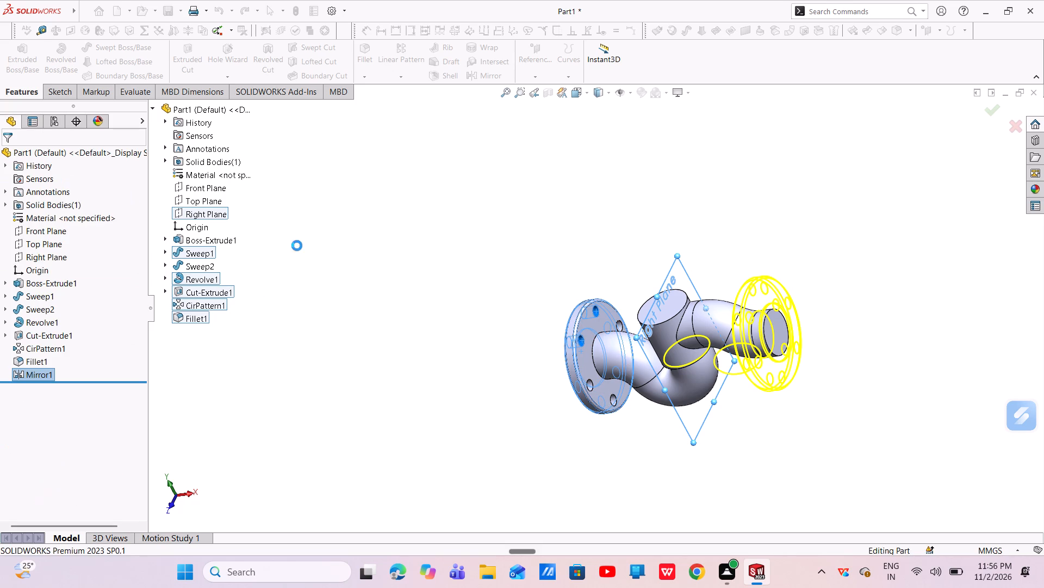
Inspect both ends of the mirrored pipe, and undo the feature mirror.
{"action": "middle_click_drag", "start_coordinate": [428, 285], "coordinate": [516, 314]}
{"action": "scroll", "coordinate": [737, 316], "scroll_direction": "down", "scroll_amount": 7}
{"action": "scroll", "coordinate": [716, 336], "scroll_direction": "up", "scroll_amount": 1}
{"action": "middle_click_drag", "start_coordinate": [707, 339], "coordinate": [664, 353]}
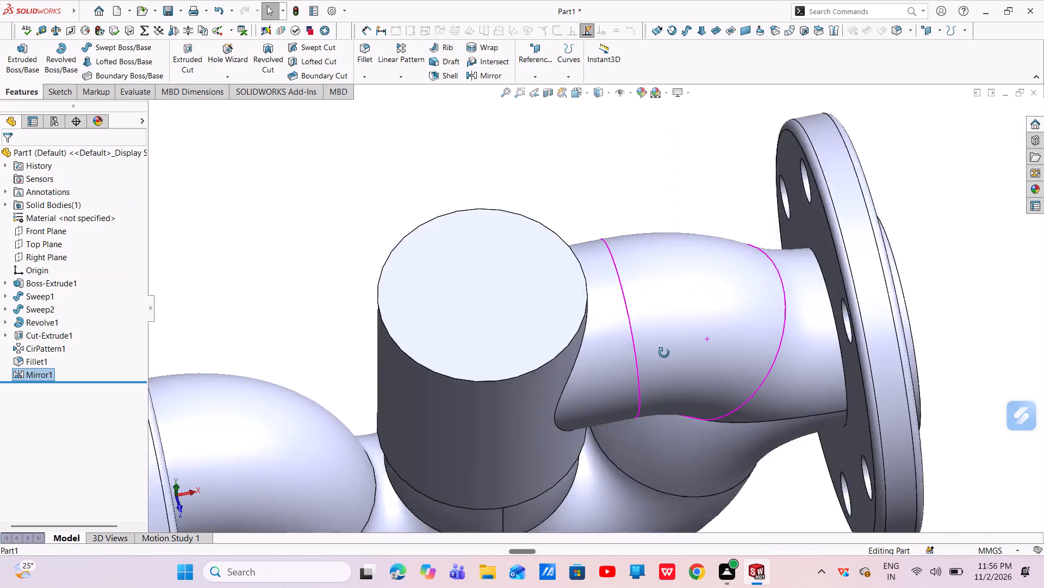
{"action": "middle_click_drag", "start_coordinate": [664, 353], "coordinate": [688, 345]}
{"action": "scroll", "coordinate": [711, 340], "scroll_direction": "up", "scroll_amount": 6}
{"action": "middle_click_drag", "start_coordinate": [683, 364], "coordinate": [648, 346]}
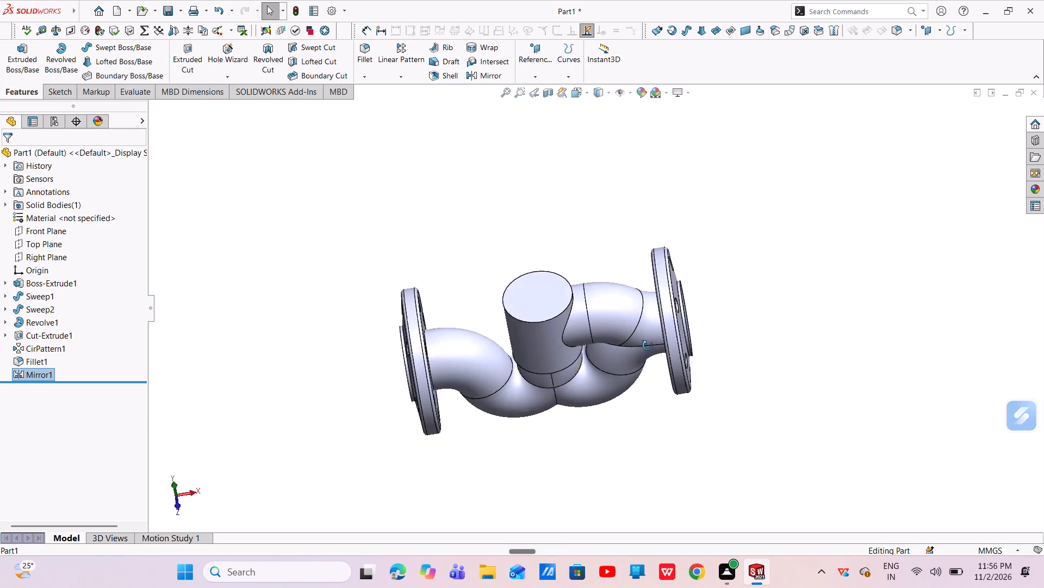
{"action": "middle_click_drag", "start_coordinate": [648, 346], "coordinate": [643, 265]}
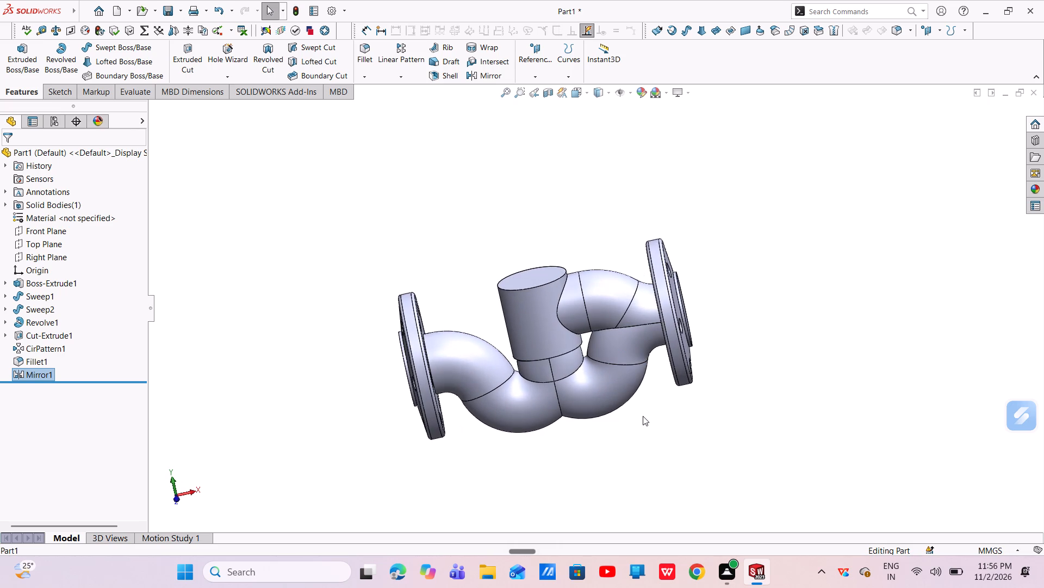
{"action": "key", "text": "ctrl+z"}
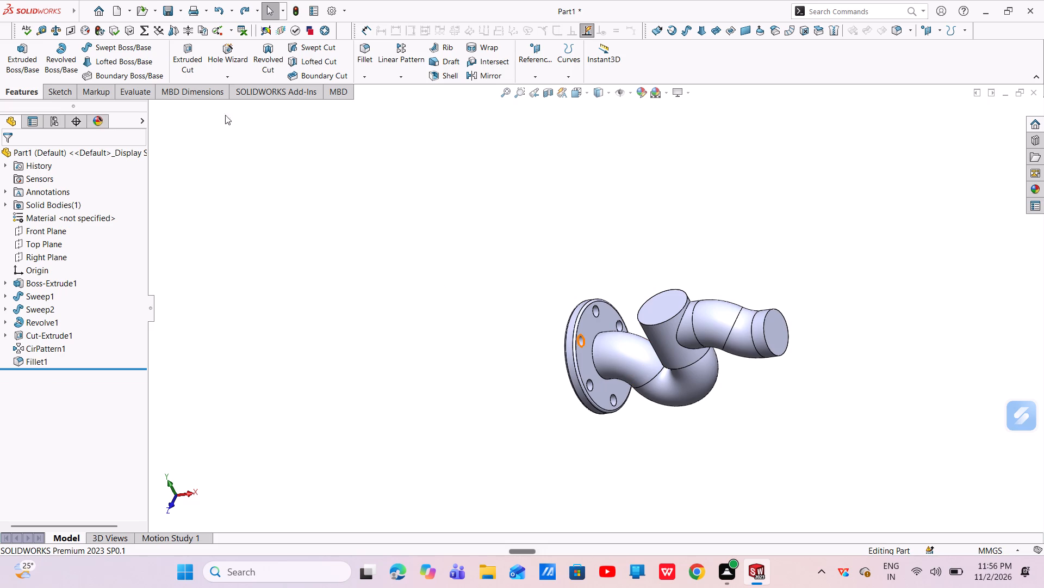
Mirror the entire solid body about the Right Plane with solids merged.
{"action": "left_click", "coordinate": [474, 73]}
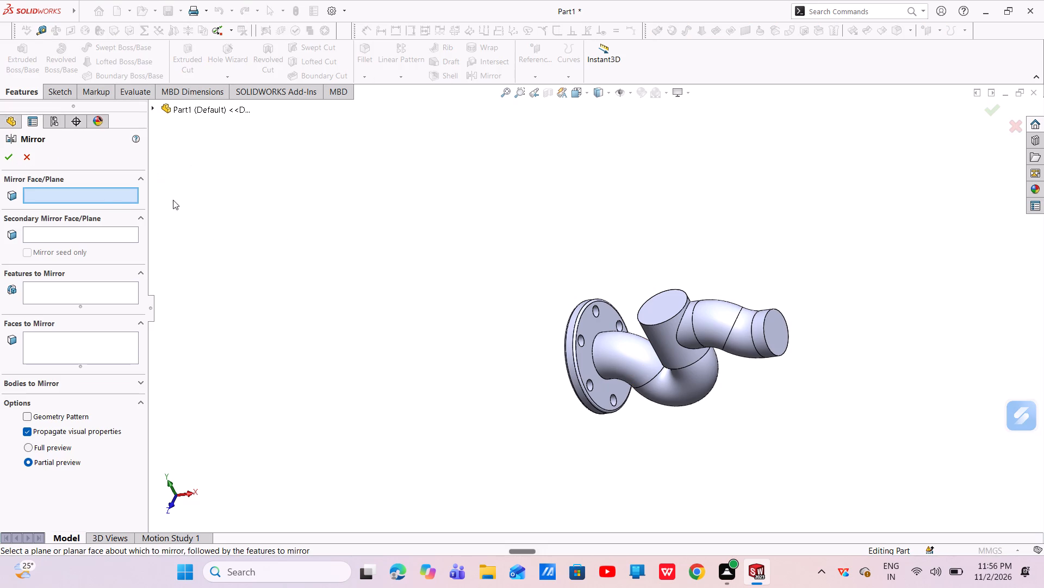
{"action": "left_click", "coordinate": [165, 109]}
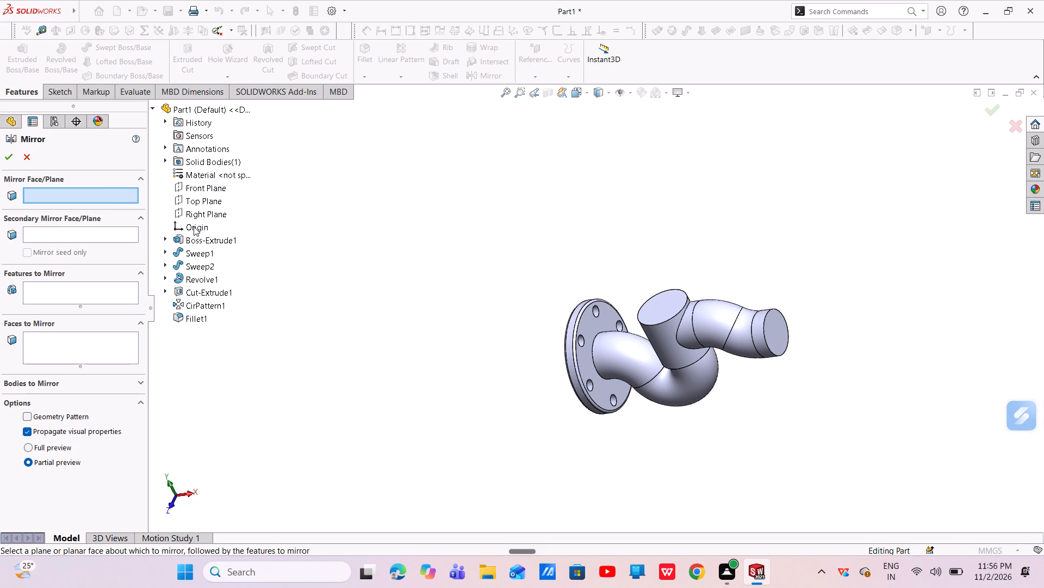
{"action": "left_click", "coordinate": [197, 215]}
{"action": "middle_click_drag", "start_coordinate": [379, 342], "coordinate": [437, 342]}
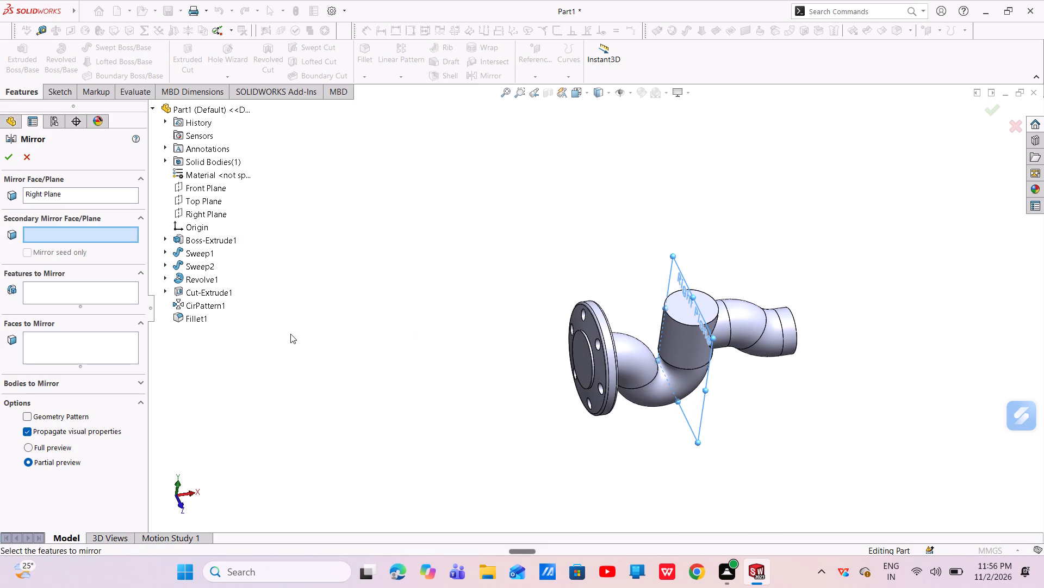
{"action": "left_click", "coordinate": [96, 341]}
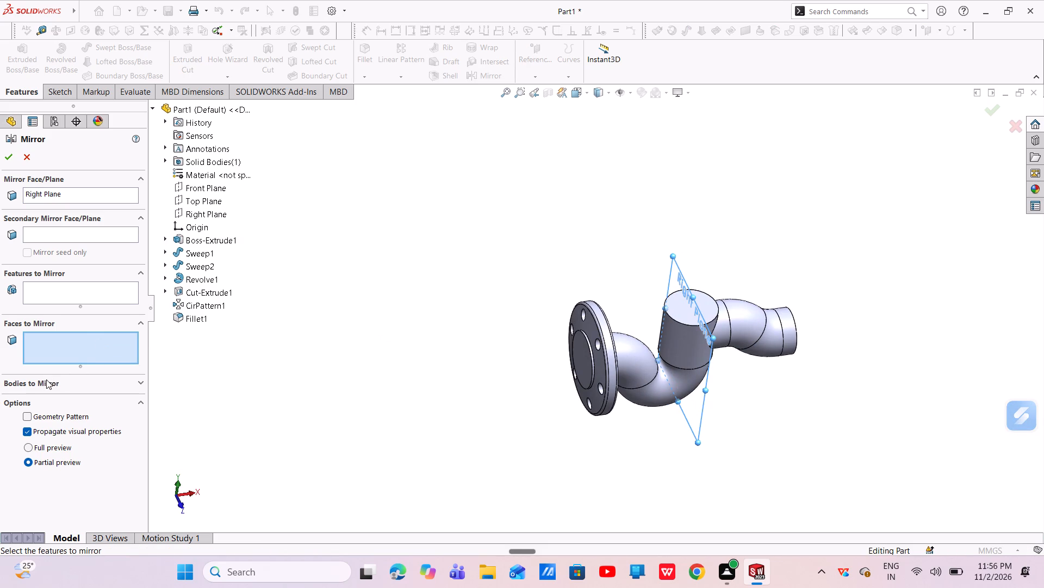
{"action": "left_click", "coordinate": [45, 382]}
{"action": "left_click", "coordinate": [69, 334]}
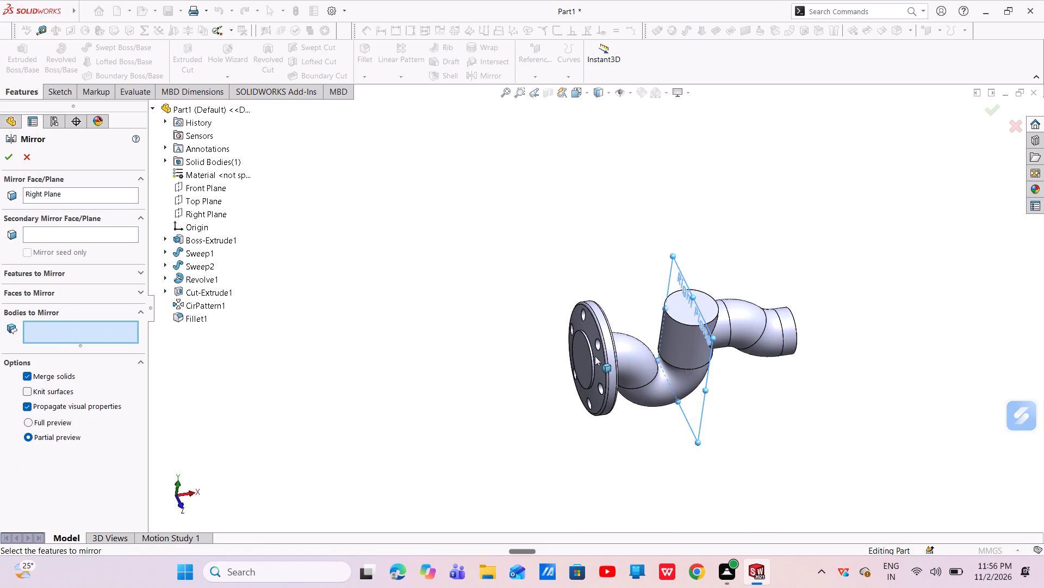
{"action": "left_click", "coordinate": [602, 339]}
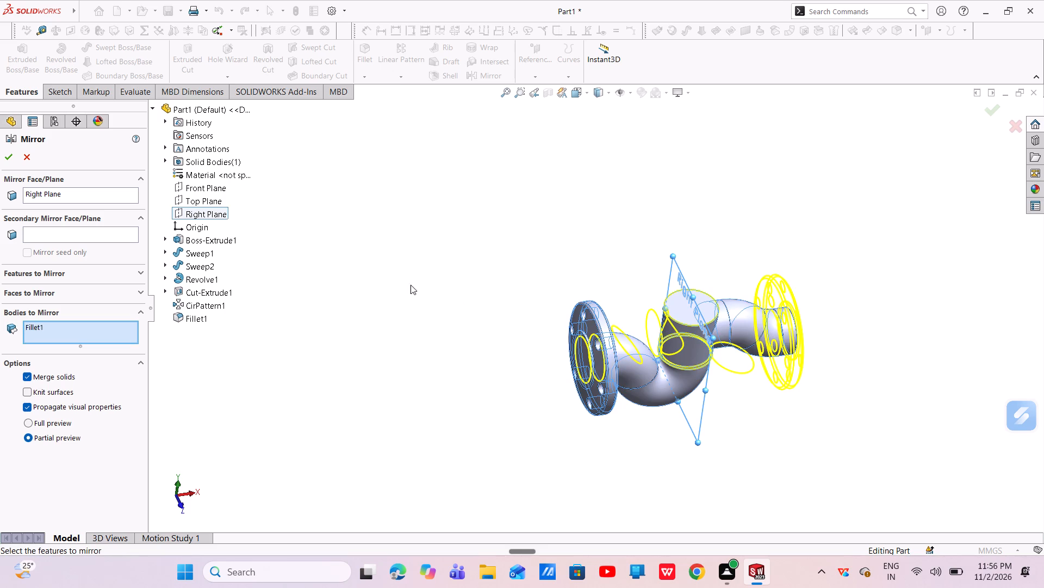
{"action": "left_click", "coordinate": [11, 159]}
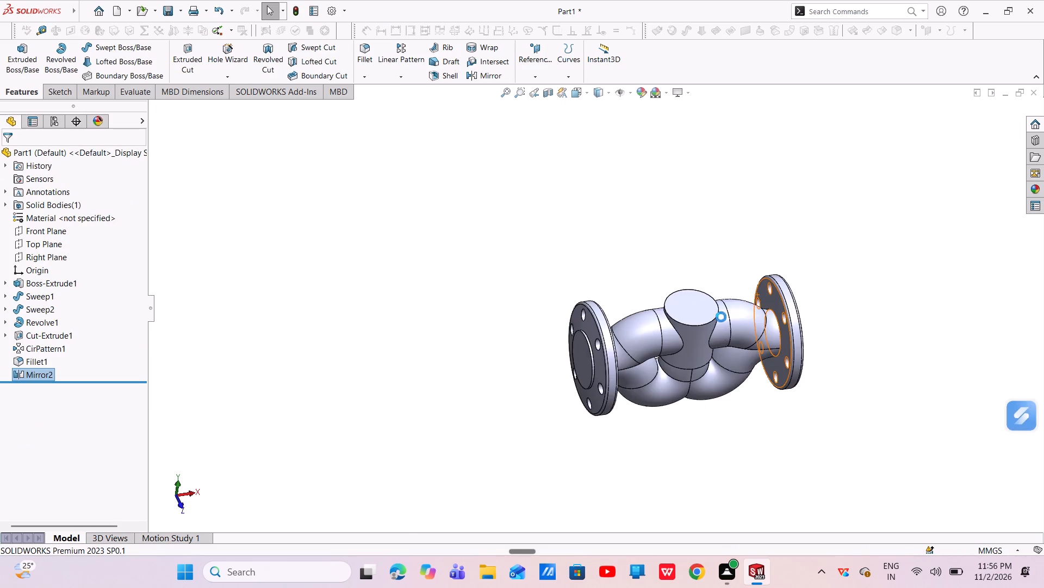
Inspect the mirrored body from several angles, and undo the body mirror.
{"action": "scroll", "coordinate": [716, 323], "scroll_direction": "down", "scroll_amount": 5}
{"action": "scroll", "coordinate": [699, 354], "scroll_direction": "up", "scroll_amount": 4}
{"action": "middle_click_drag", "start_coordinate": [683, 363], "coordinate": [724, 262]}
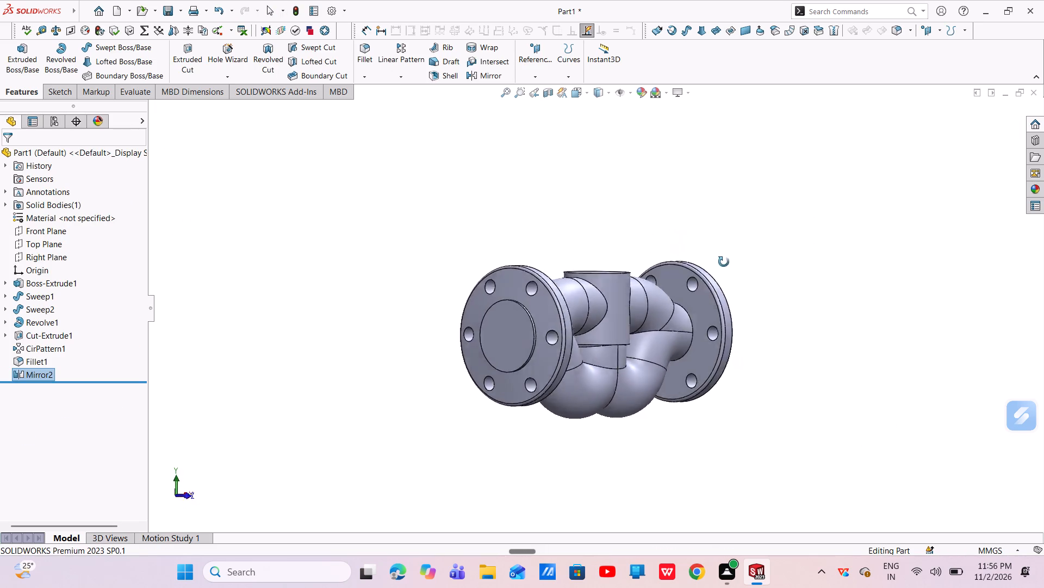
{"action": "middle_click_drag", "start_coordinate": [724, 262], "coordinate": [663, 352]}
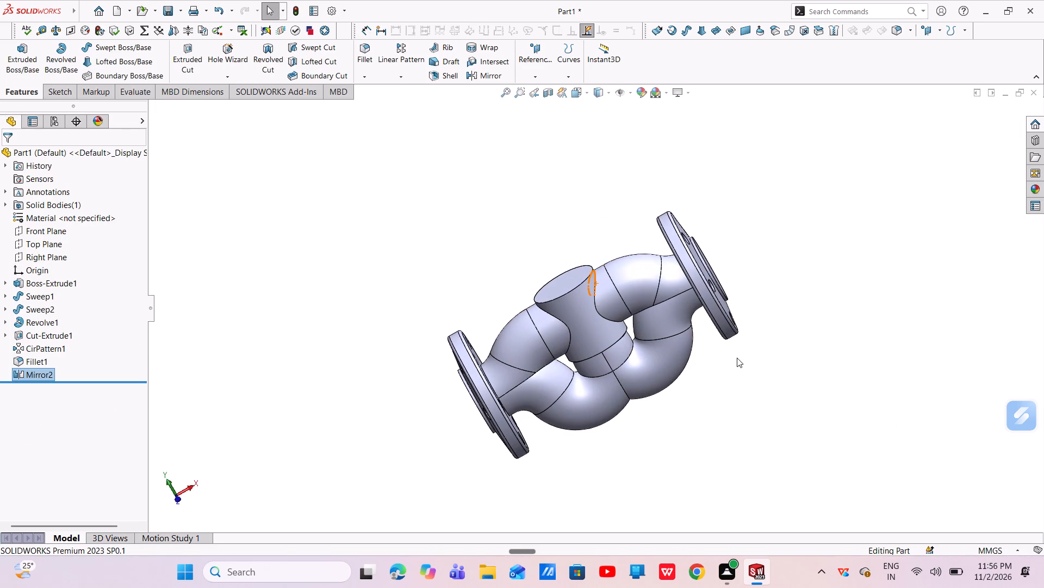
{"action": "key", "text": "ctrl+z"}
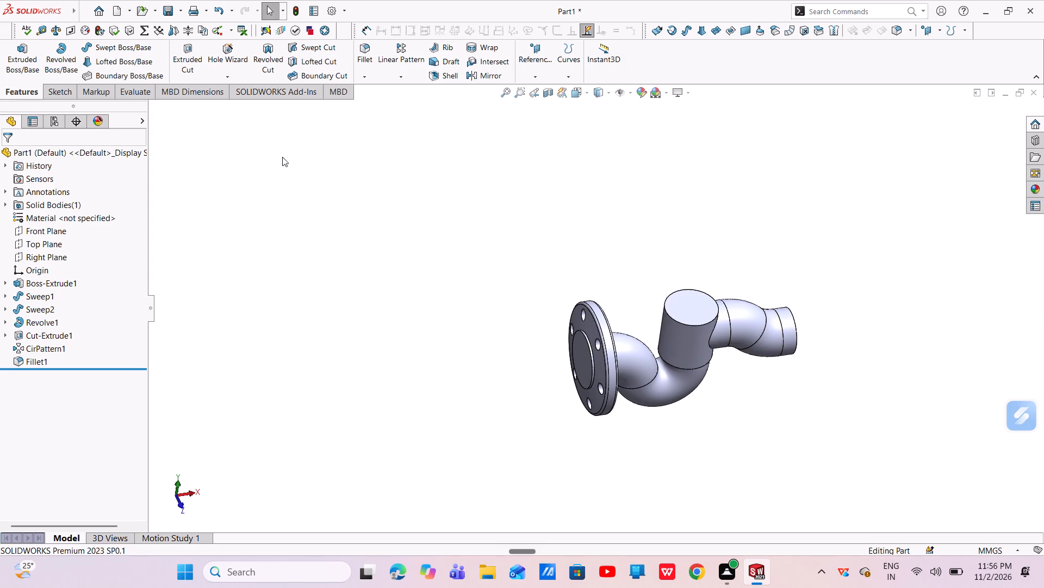
Mirror only the flange feature Revolve1 about the Right Plane to the pipe's opposite end.
{"action": "left_click", "coordinate": [473, 77]}
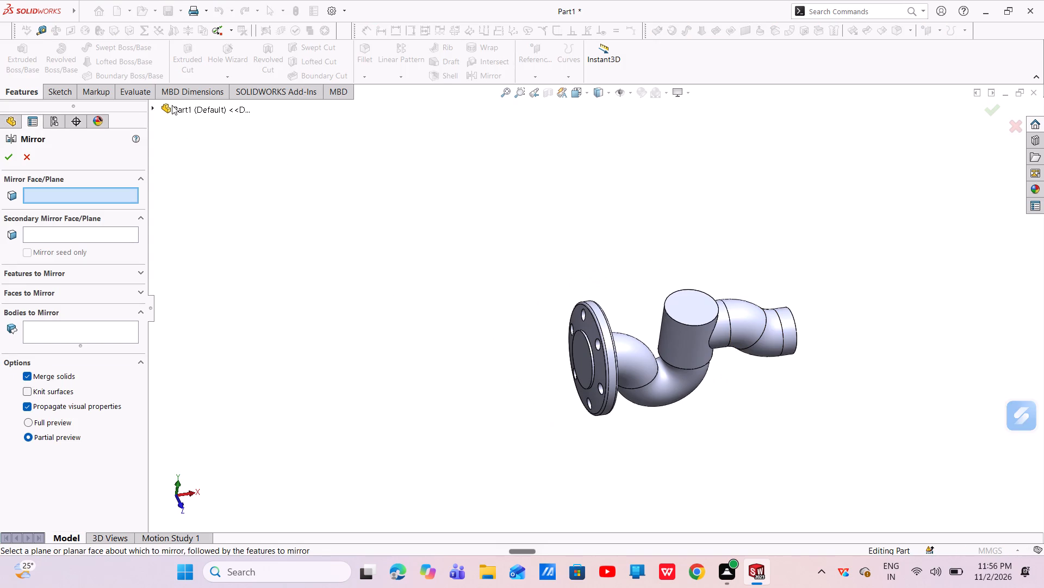
{"action": "left_click", "coordinate": [172, 105]}
{"action": "left_click", "coordinate": [195, 216]}
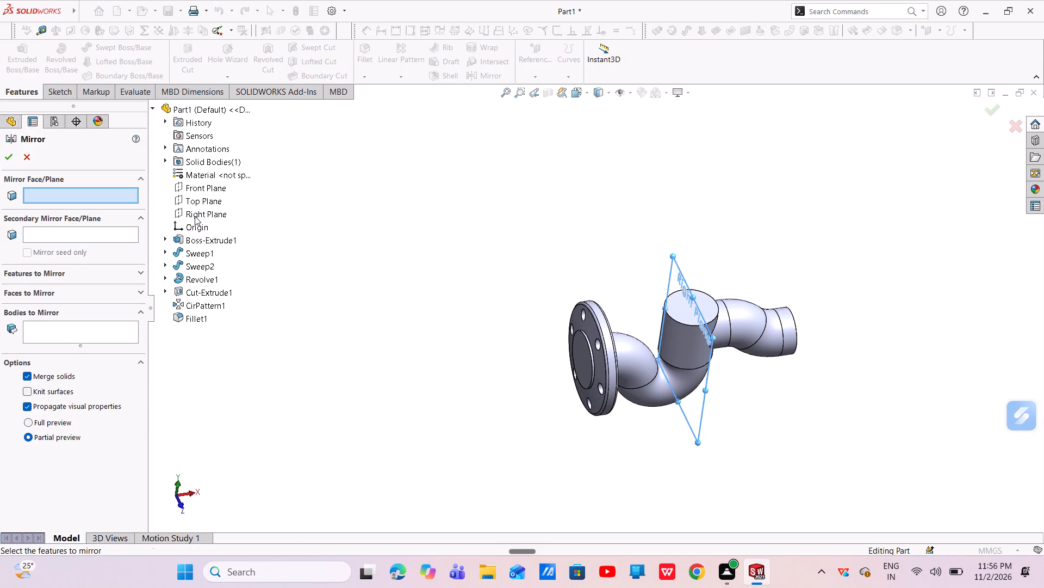
{"action": "left_click", "coordinate": [73, 327]}
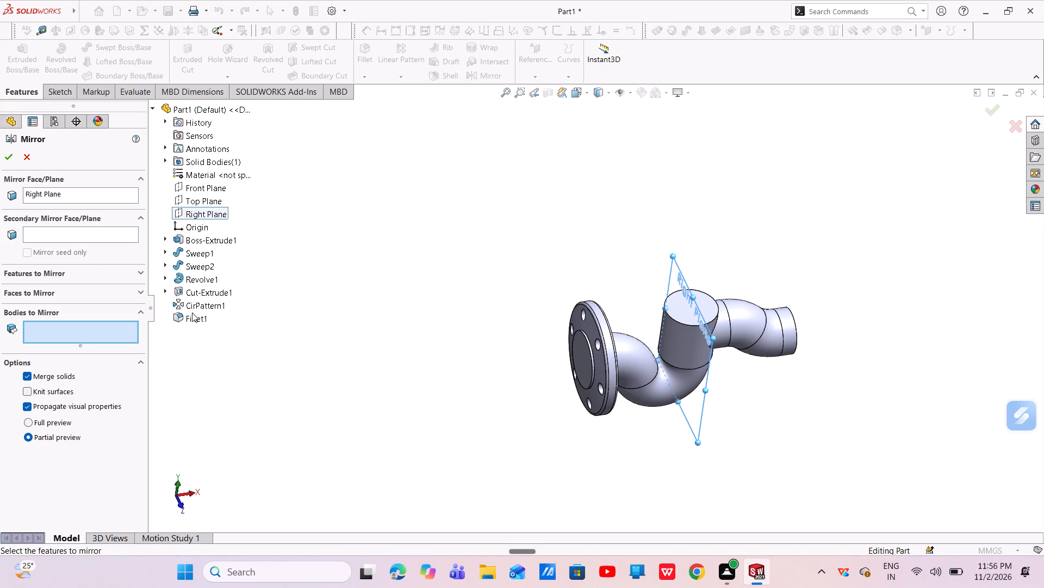
{"action": "left_click", "coordinate": [202, 279]}
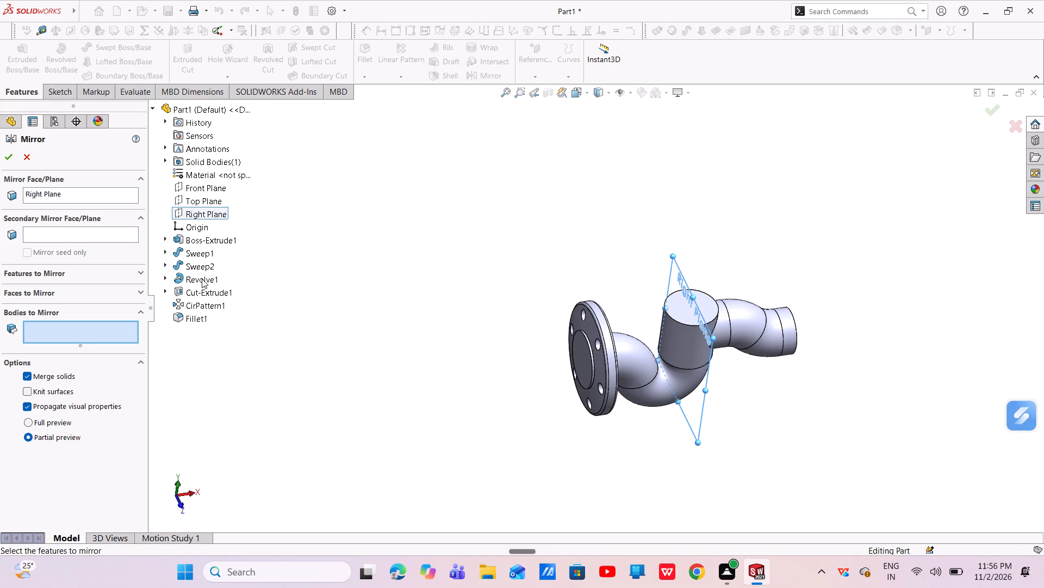
{"action": "left_click", "coordinate": [191, 279]}
{"action": "left_click", "coordinate": [191, 279]}
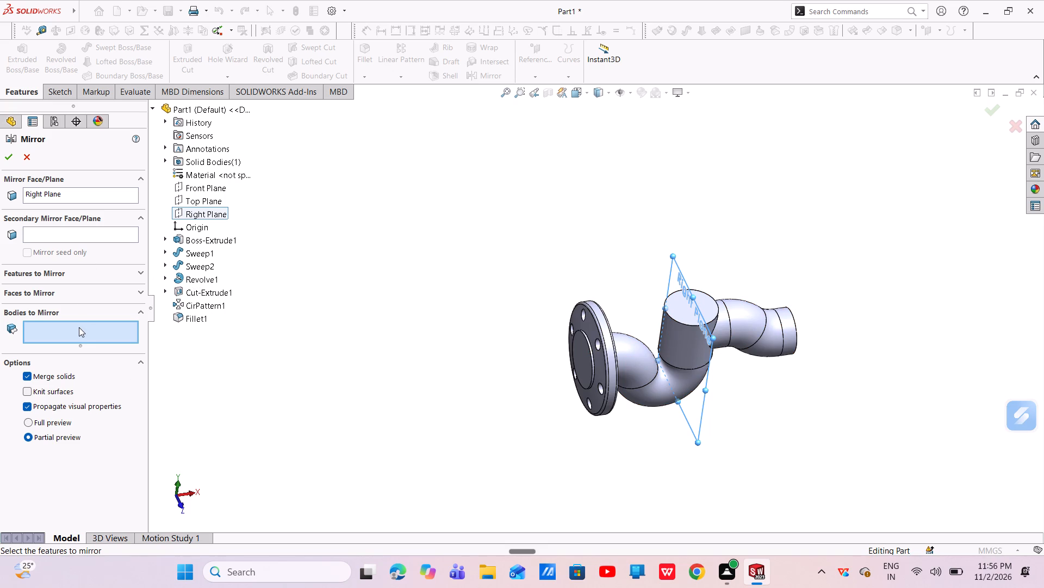
{"action": "left_click", "coordinate": [79, 327]}
{"action": "left_click", "coordinate": [97, 294]}
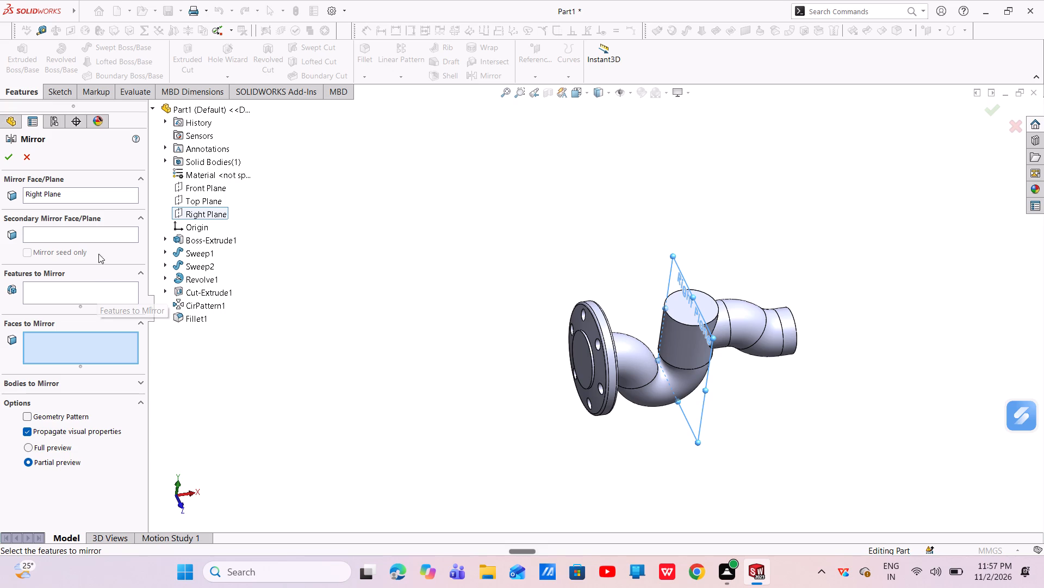
{"action": "left_click", "coordinate": [71, 286]}
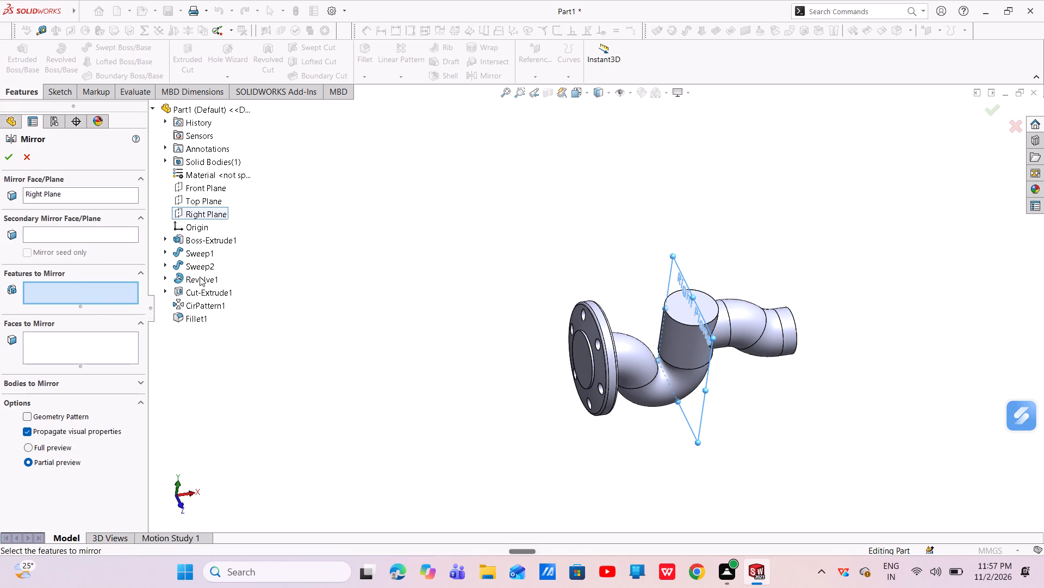
{"action": "left_click", "coordinate": [200, 277]}
{"action": "left_click", "coordinate": [10, 156]}
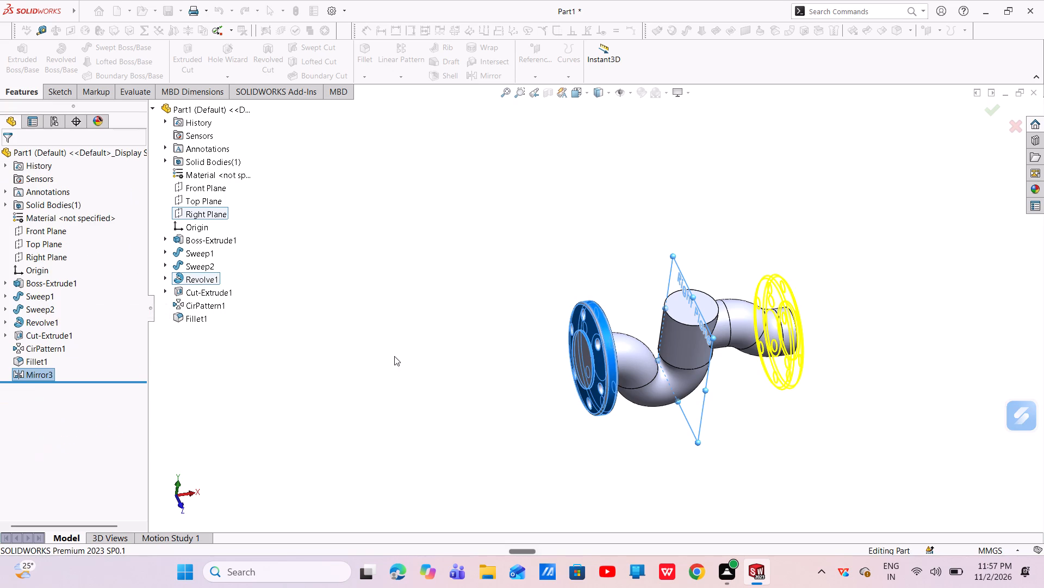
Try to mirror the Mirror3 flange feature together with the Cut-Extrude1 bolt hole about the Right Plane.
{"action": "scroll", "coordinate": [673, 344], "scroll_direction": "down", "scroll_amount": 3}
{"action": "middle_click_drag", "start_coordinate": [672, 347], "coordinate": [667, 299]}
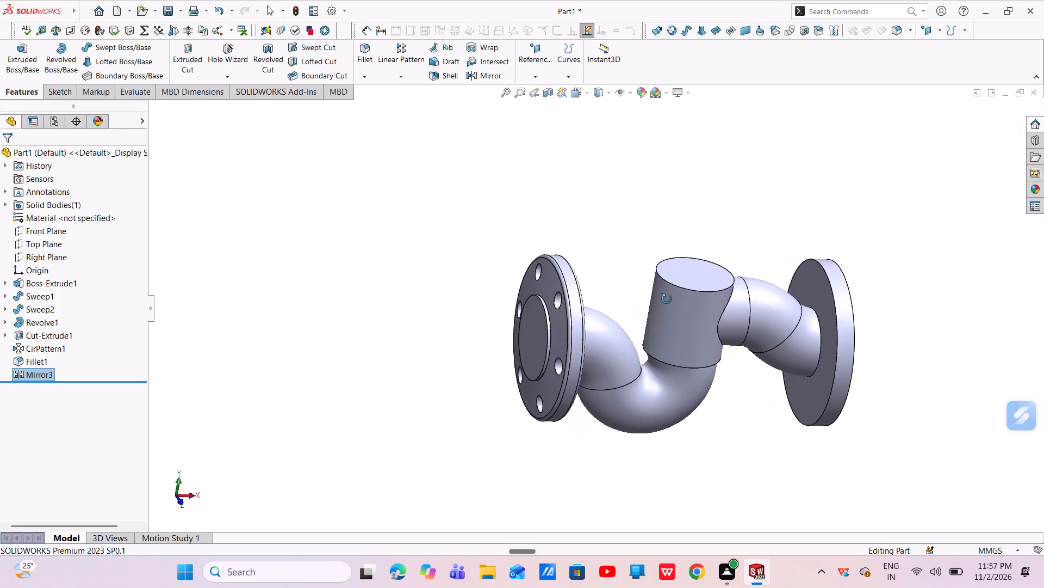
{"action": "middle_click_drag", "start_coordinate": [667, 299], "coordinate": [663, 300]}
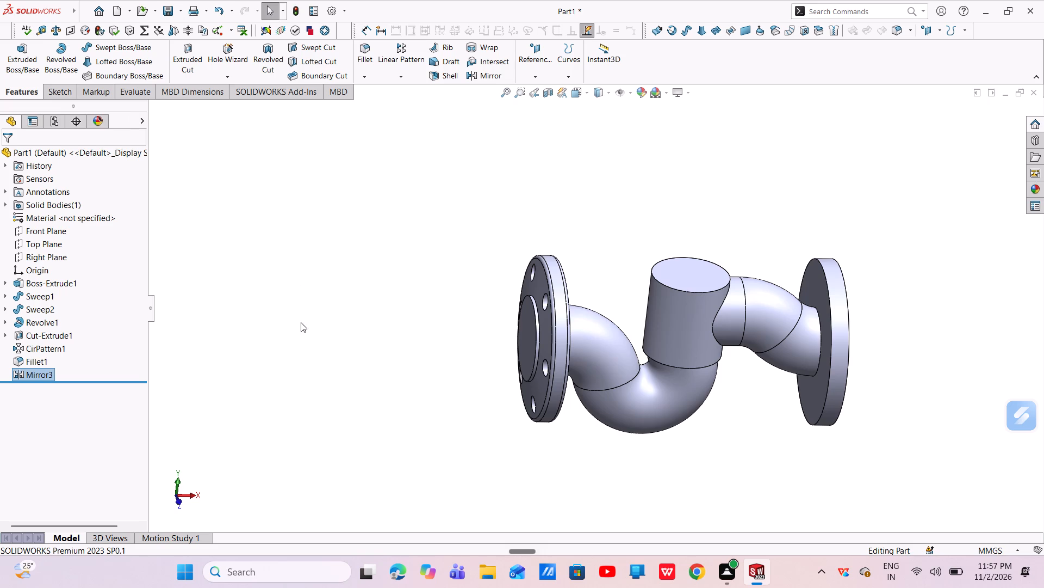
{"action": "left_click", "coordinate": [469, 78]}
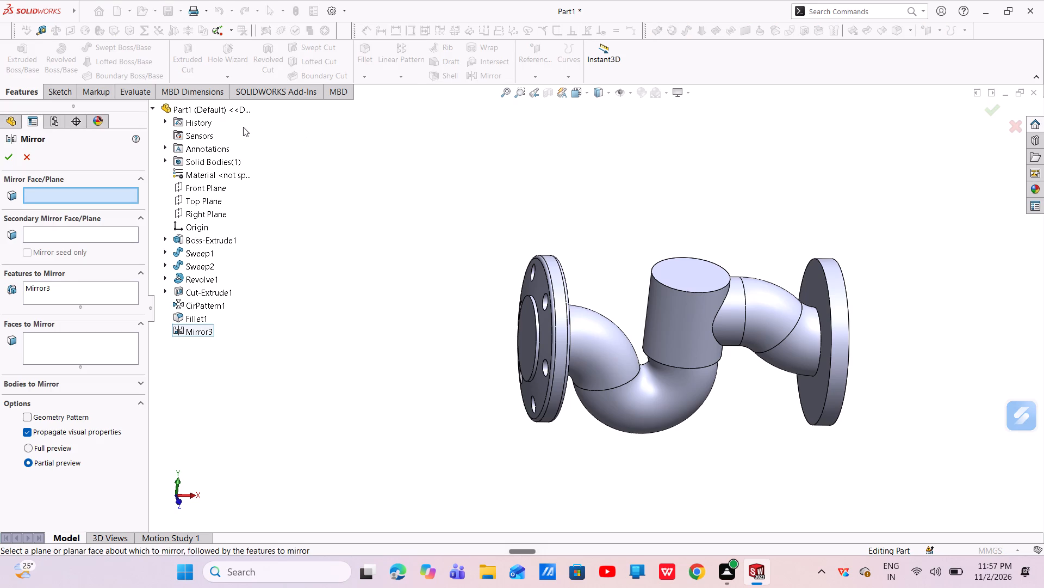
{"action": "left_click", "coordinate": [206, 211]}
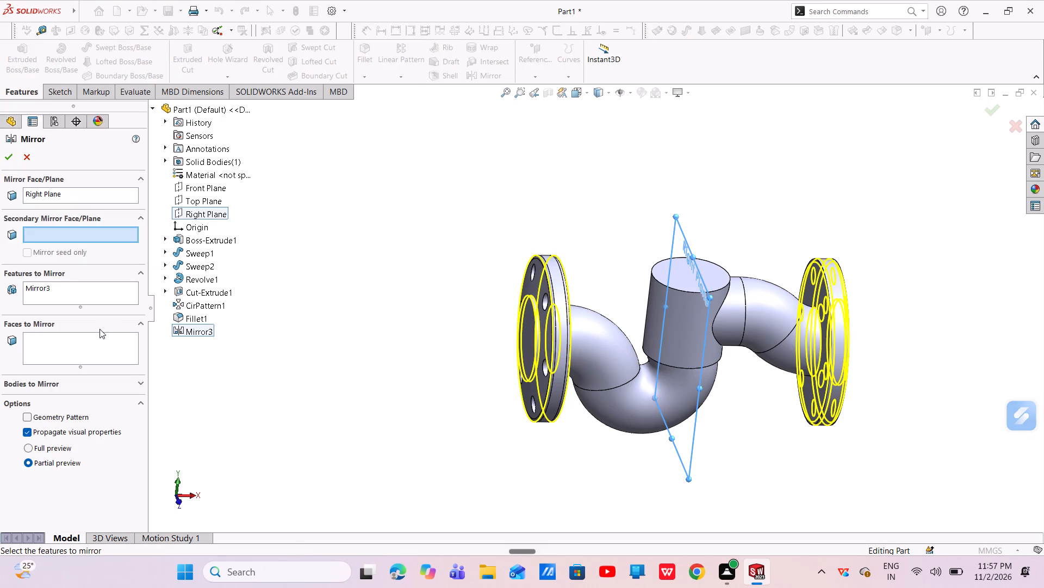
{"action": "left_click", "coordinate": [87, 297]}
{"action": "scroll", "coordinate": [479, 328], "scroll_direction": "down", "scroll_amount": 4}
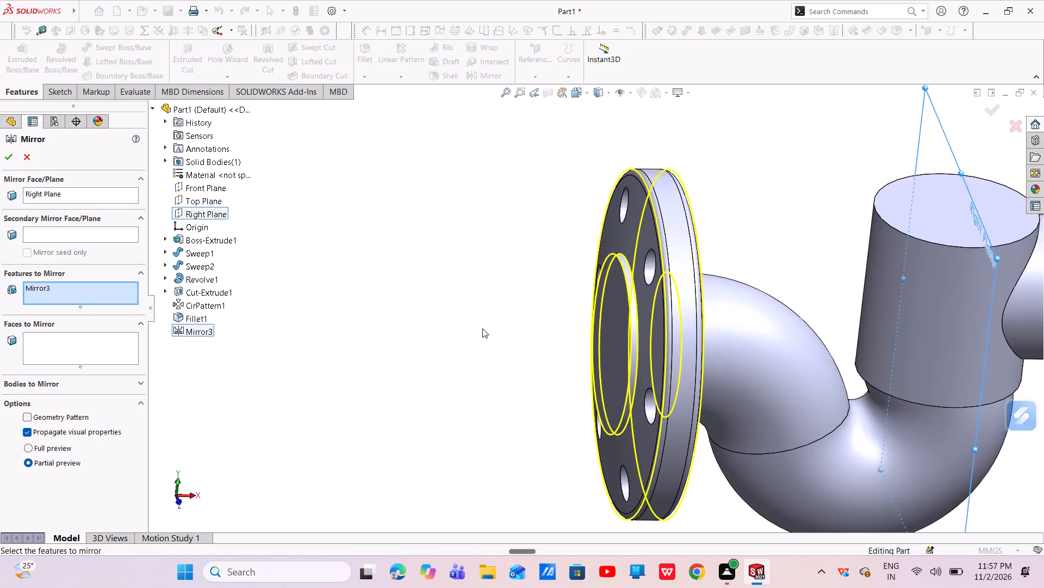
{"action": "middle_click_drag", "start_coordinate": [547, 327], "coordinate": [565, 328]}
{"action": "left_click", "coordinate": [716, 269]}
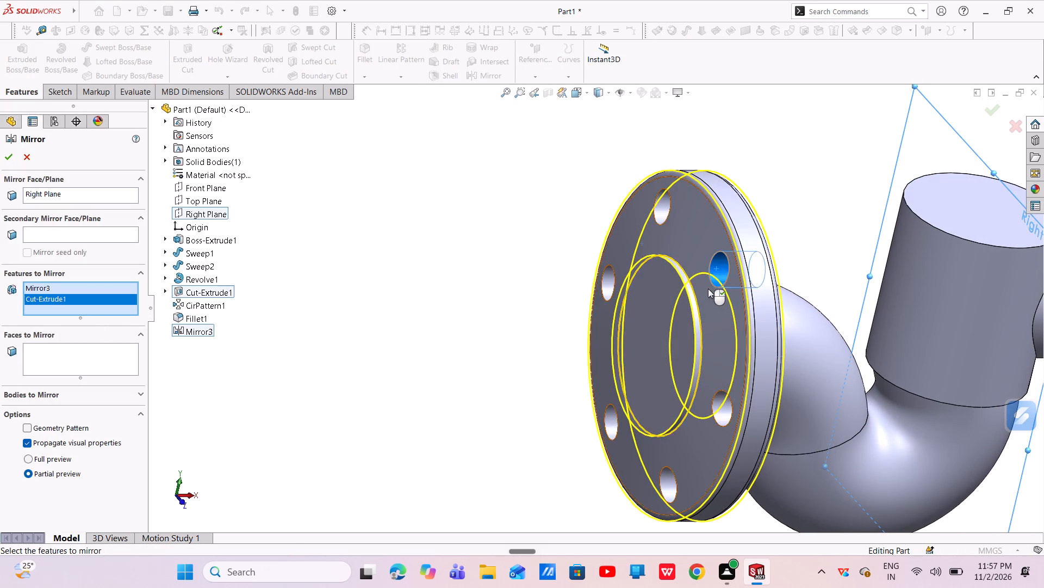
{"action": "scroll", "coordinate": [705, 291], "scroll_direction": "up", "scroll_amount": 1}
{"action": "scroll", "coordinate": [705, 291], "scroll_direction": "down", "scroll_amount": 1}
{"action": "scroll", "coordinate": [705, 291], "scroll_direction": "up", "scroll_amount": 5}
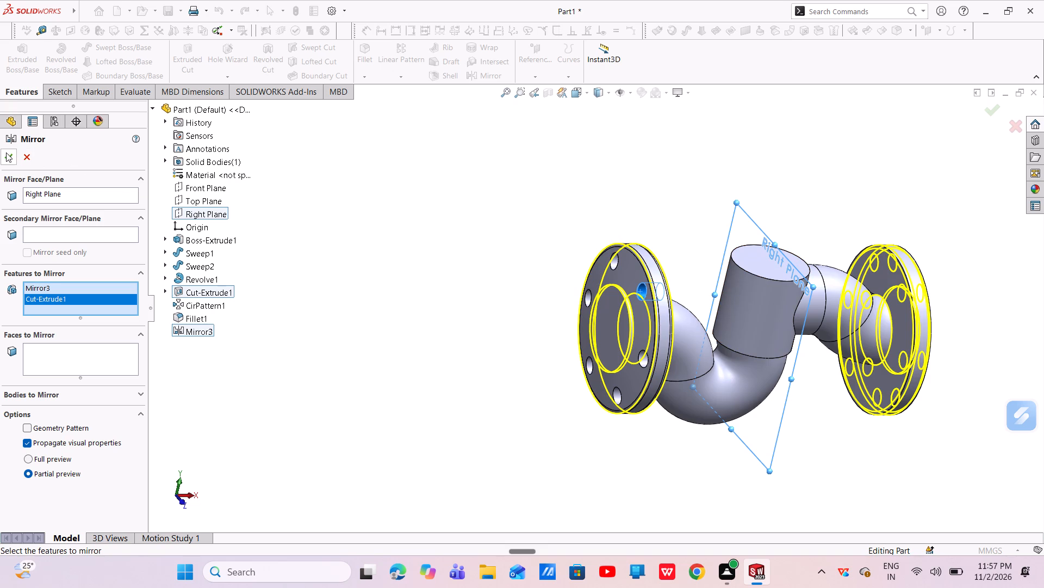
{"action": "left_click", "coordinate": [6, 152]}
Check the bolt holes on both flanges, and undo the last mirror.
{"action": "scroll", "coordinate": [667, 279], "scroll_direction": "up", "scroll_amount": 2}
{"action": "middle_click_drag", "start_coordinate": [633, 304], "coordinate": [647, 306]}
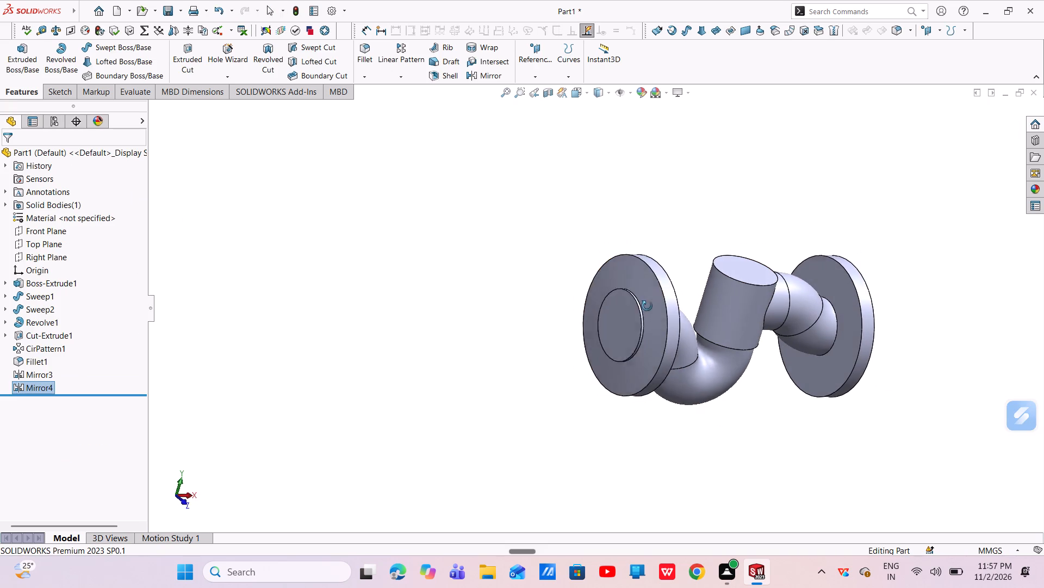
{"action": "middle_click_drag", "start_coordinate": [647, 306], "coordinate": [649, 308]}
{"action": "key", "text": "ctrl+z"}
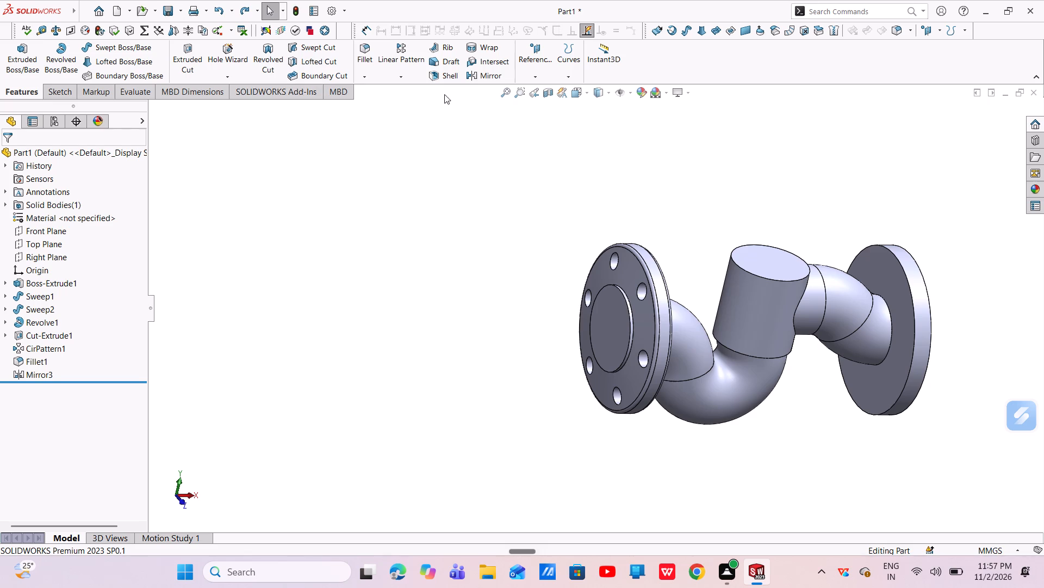
Mirror only the bolt-hole pattern CirPattern1 about the Right Plane onto the opposite flange.
{"action": "left_click", "coordinate": [474, 72]}
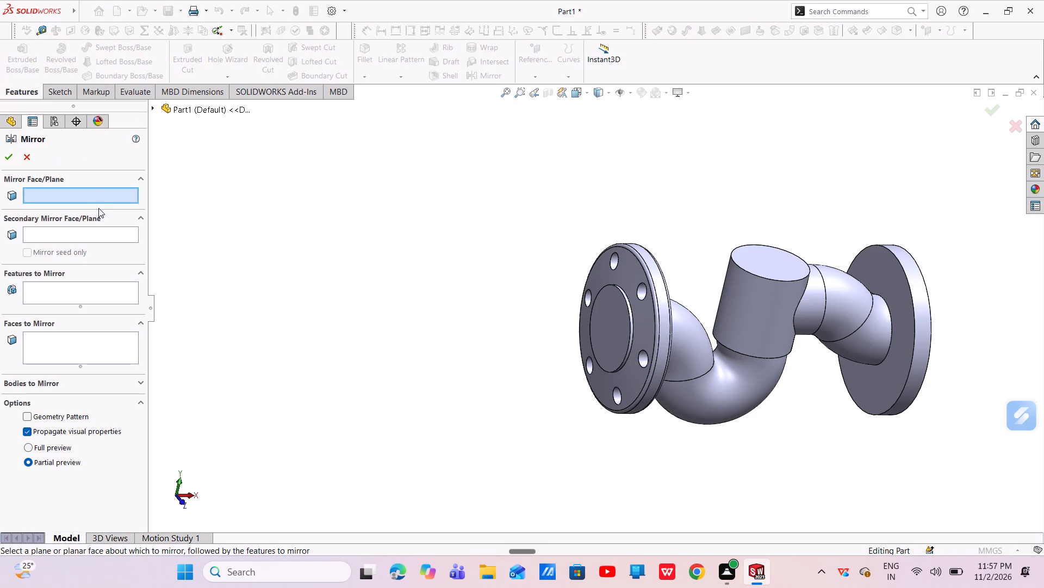
{"action": "left_click", "coordinate": [183, 106]}
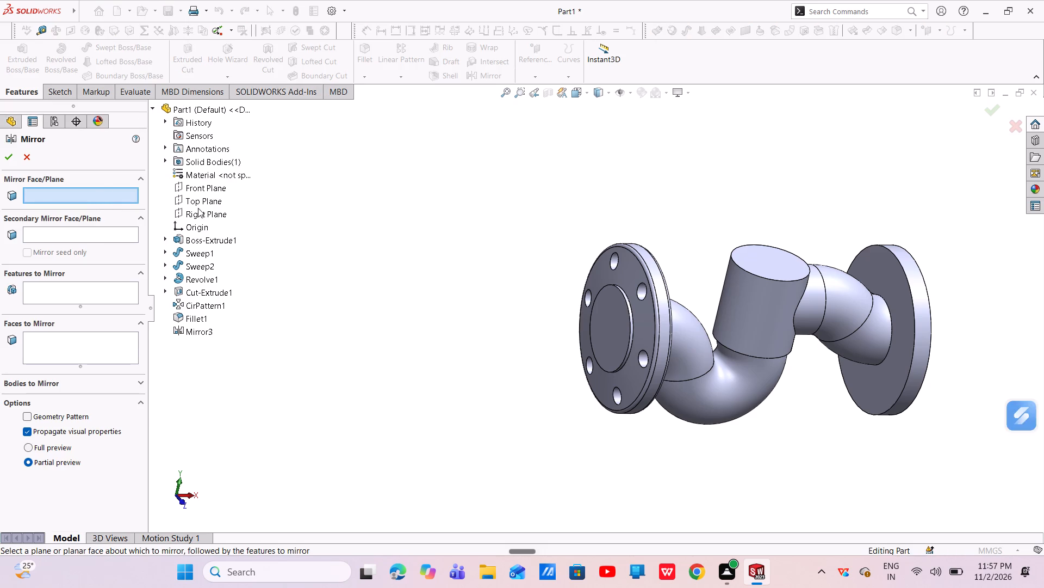
{"action": "left_click", "coordinate": [198, 211]}
{"action": "left_click", "coordinate": [74, 295]}
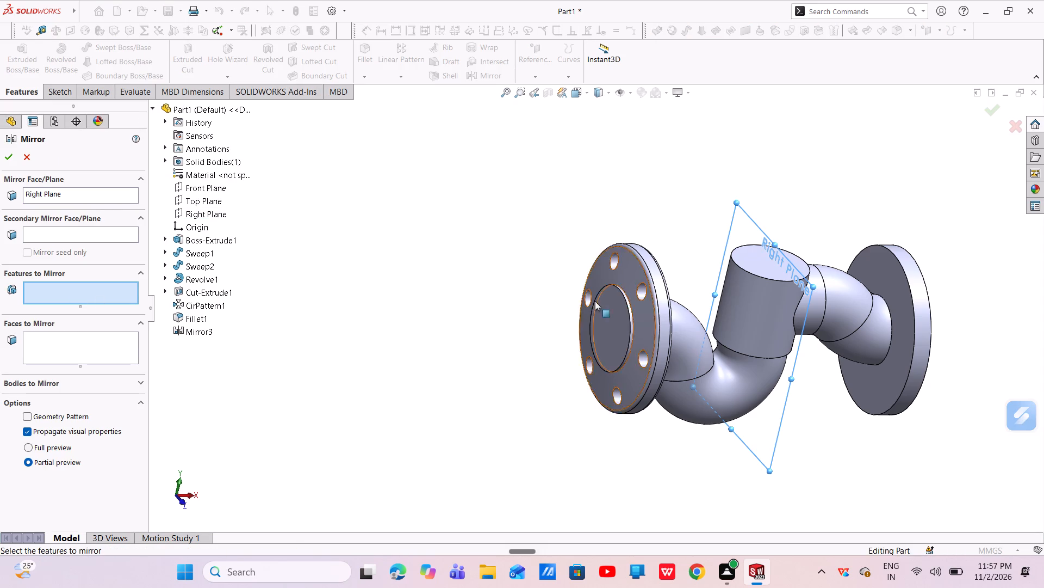
{"action": "left_click", "coordinate": [588, 296]}
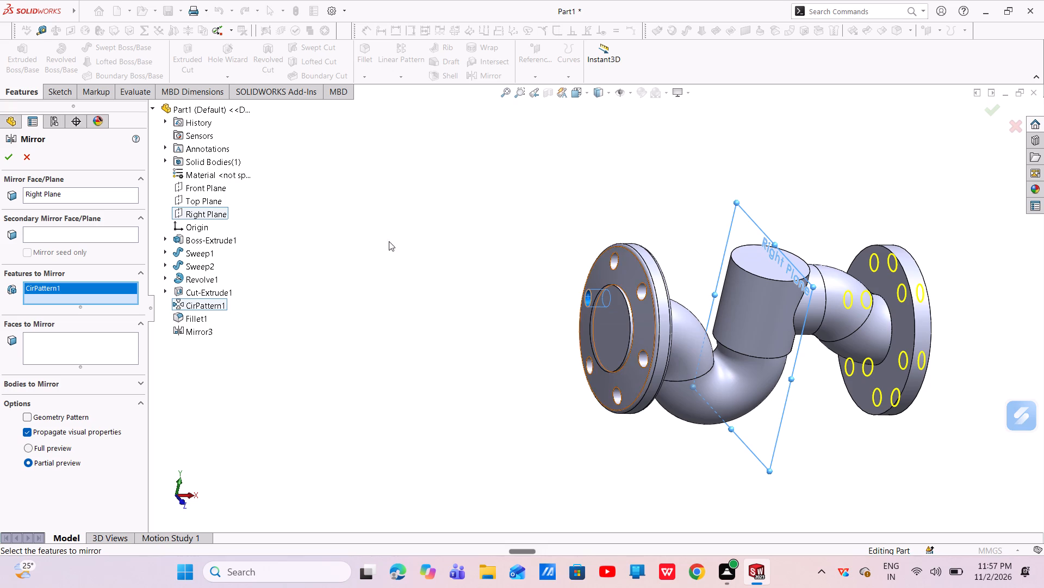
{"action": "left_click", "coordinate": [3, 157]}
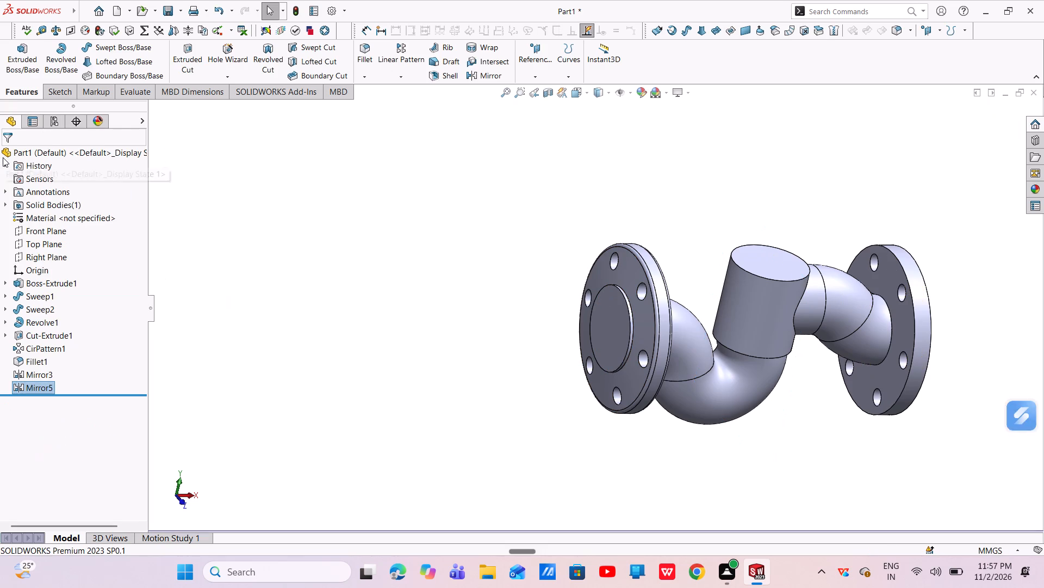
Fillet the outer rim face of the mirrored flange with a symmetric 5 mm radius.
{"action": "middle_click_drag", "start_coordinate": [781, 334], "coordinate": [729, 344]}
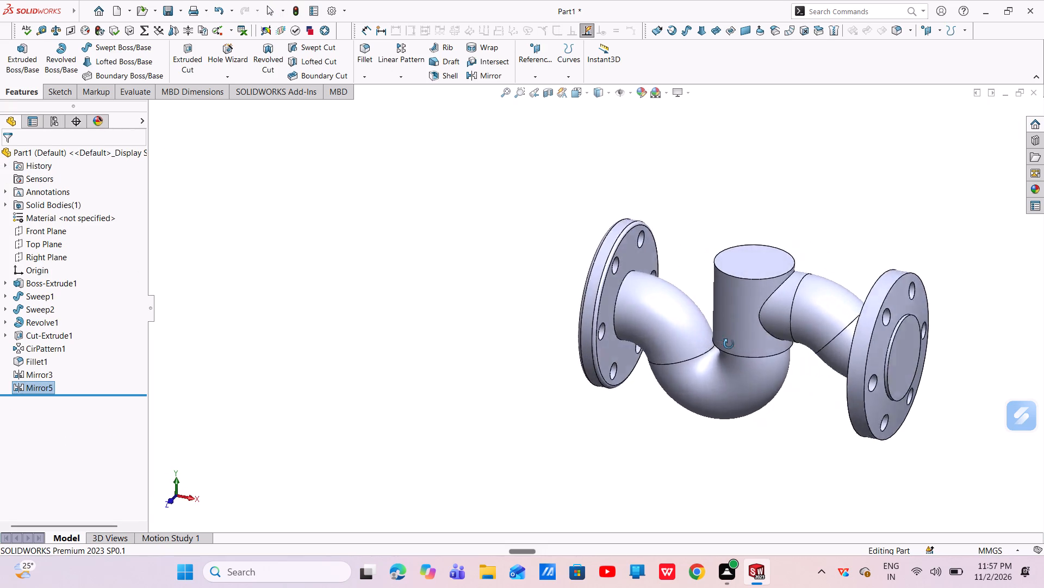
{"action": "middle_click_drag", "start_coordinate": [729, 344], "coordinate": [743, 353]}
{"action": "scroll", "coordinate": [874, 350], "scroll_direction": "down", "scroll_amount": 3}
{"action": "middle_click_drag", "start_coordinate": [874, 350], "coordinate": [914, 336]}
{"action": "scroll", "coordinate": [902, 324], "scroll_direction": "down", "scroll_amount": 2}
{"action": "scroll", "coordinate": [900, 324], "scroll_direction": "up", "scroll_amount": 4}
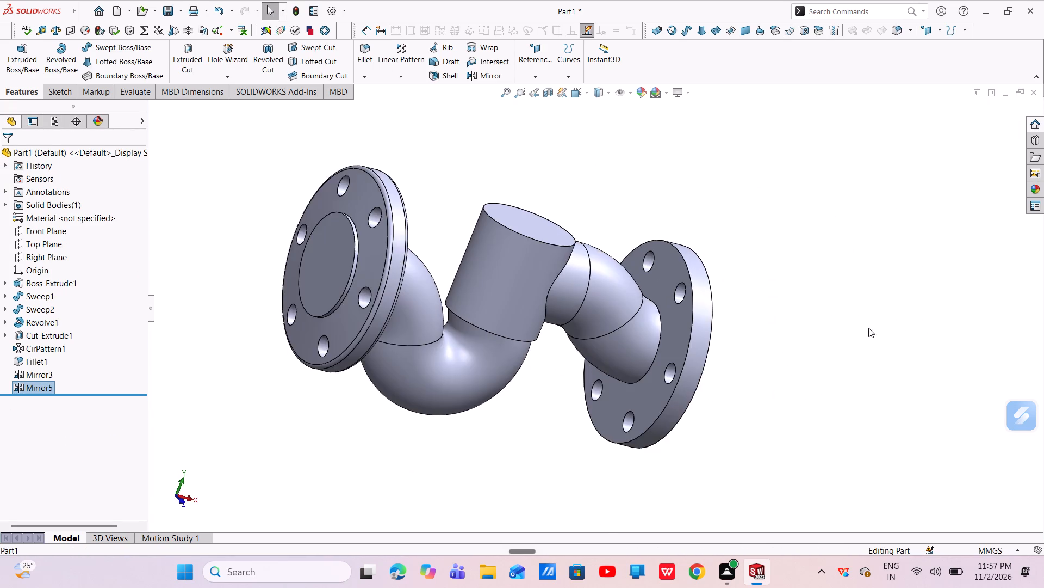
{"action": "middle_click_drag", "start_coordinate": [854, 328], "coordinate": [816, 340]}
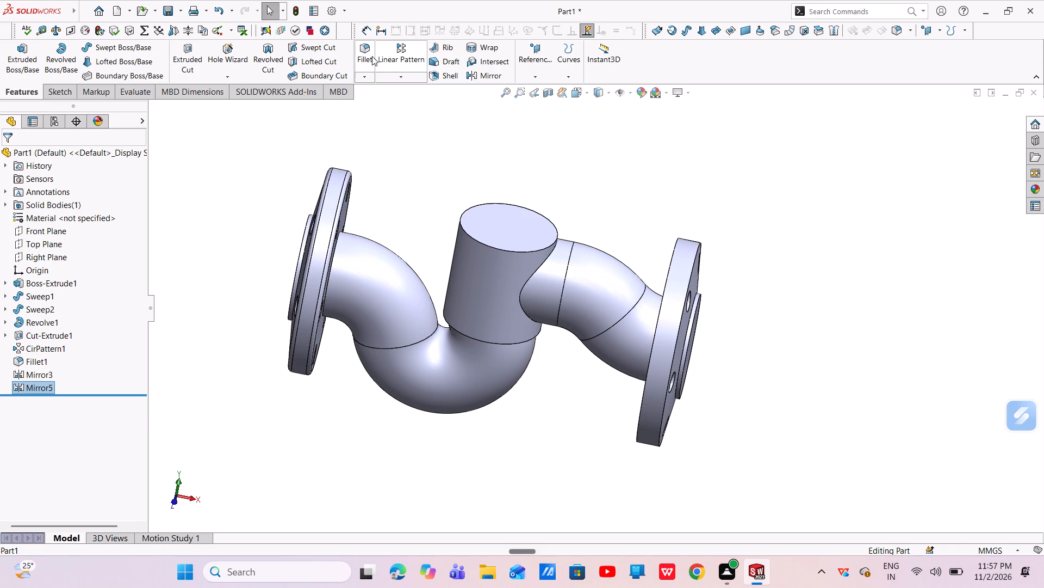
{"action": "left_click", "coordinate": [371, 56]}
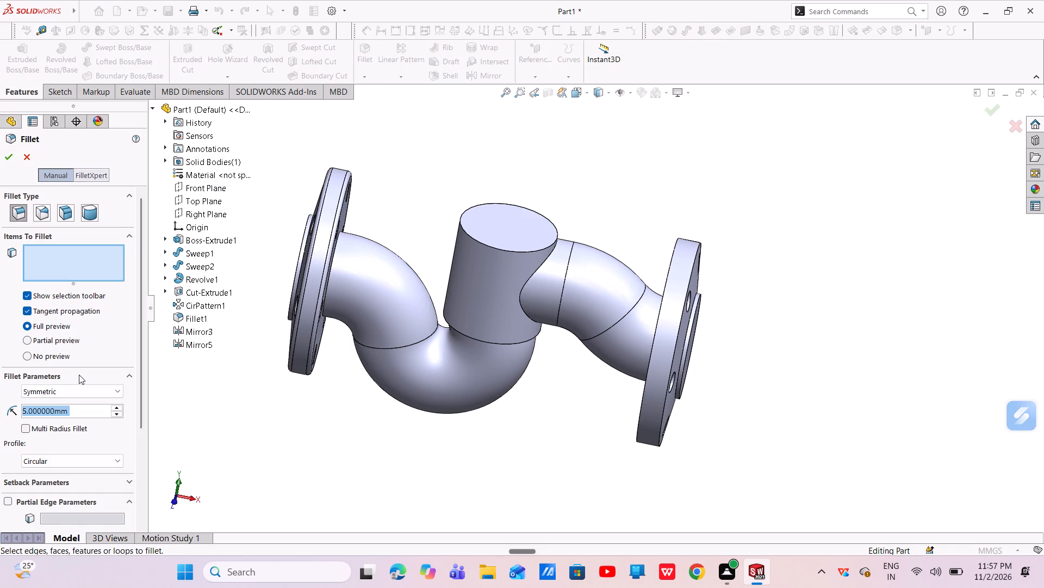
{"action": "left_click", "coordinate": [674, 289]}
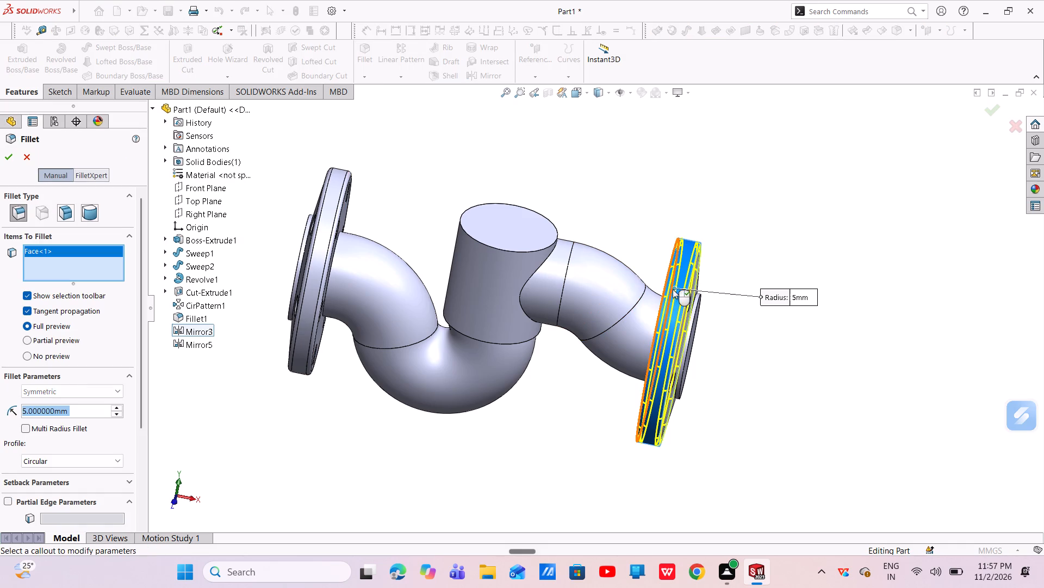
{"action": "left_click", "coordinate": [14, 160]}
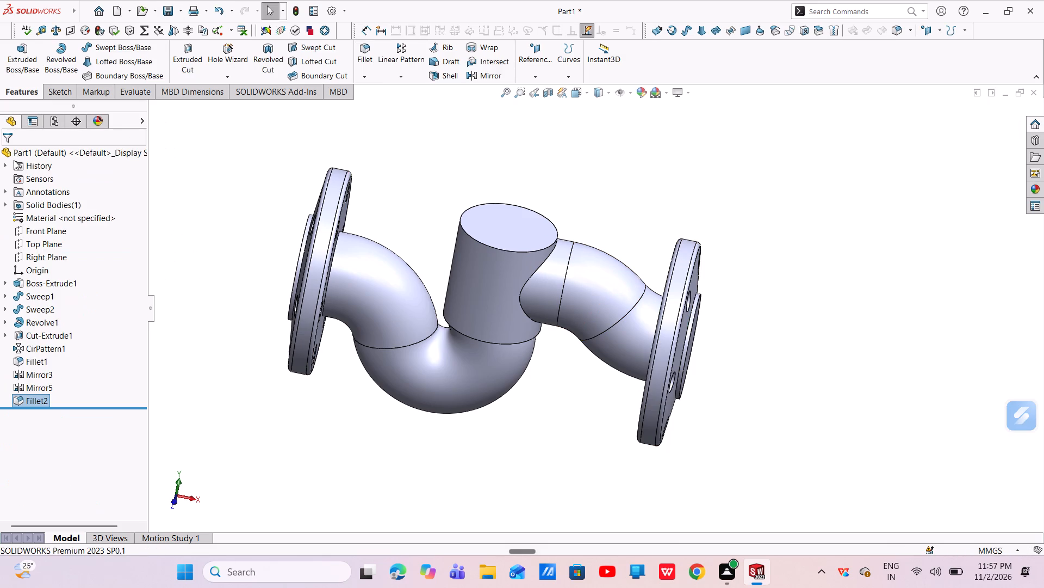
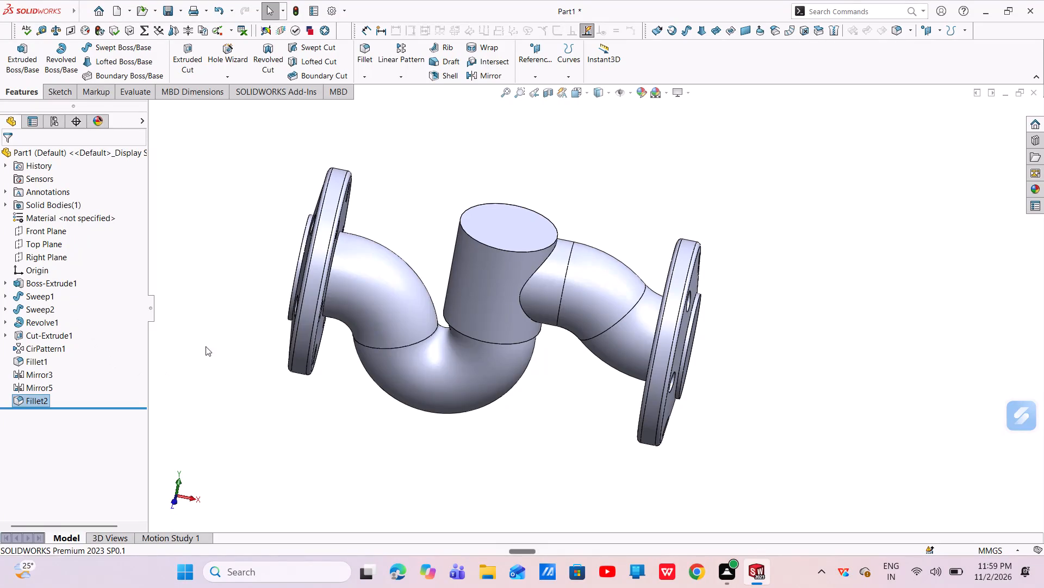
Edit the U-bend sweep feature Sweep1 and turn off Merge result so it forms a separate body.
{"action": "left_click", "coordinate": [386, 311]}
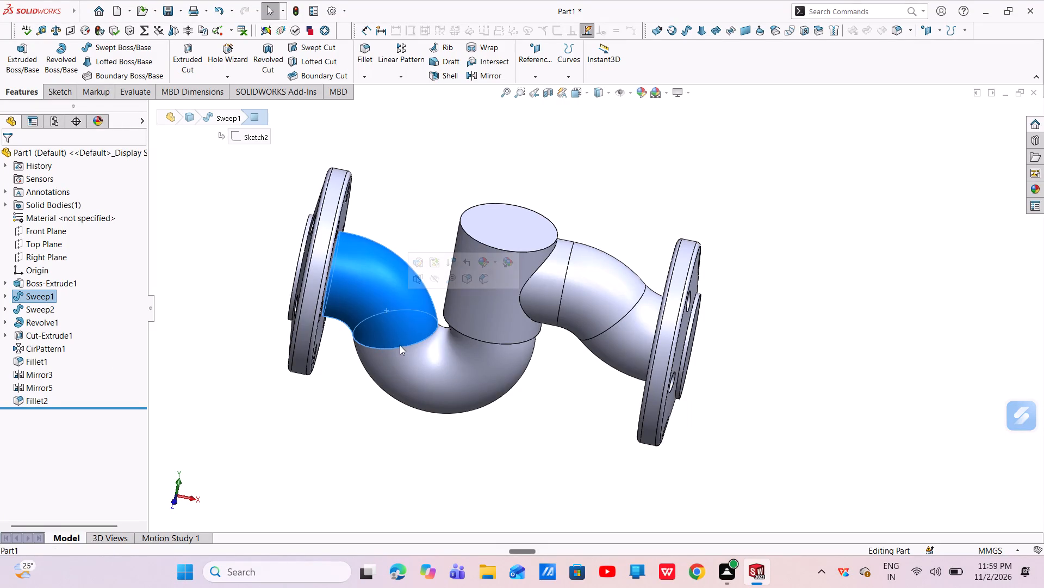
{"action": "left_click", "coordinate": [407, 352]}
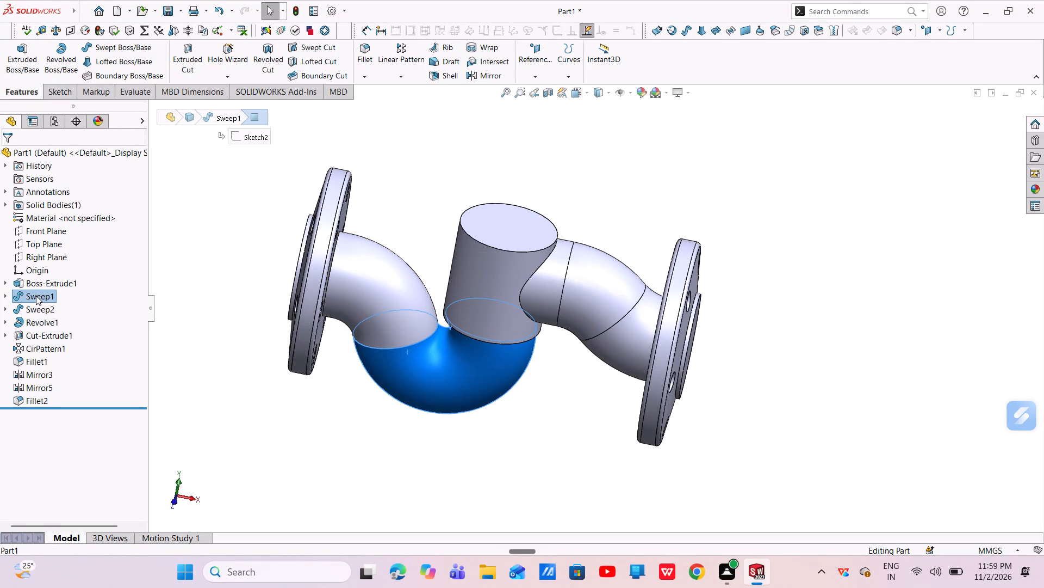
{"action": "left_click", "coordinate": [35, 296]}
{"action": "left_click", "coordinate": [46, 262]}
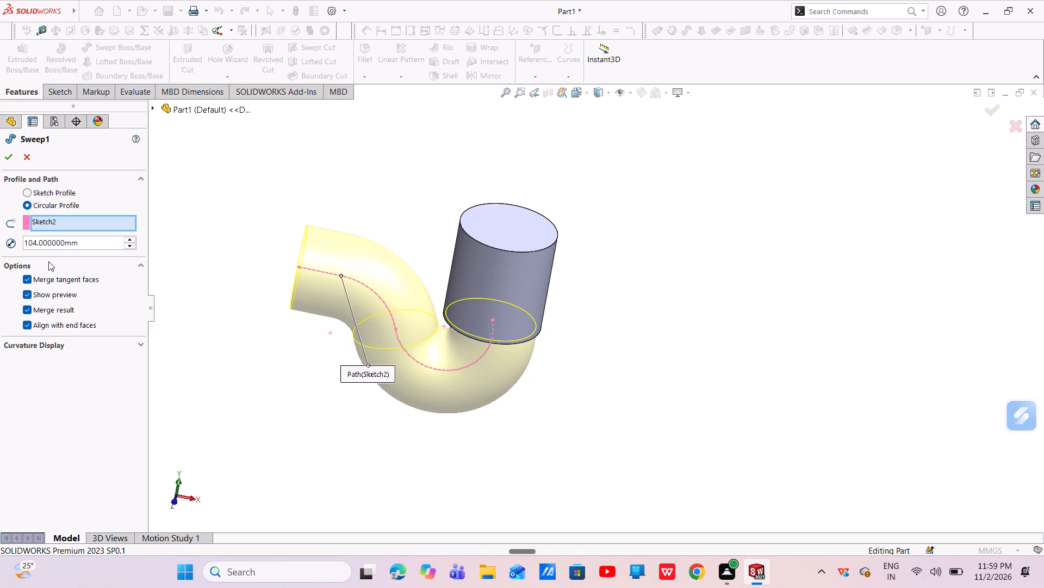
{"action": "left_click", "coordinate": [27, 313]}
{"action": "left_click", "coordinate": [10, 157]}
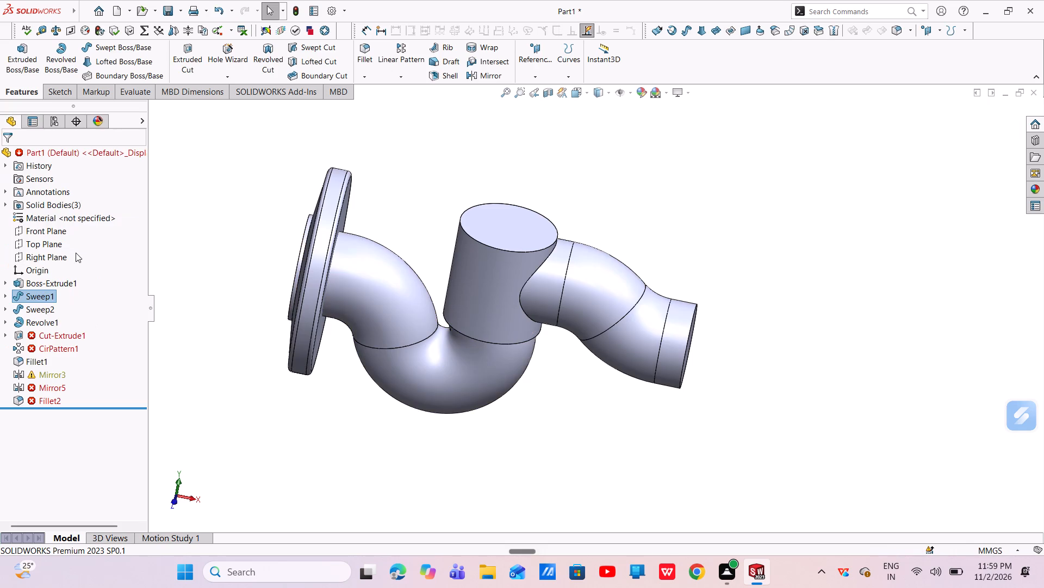
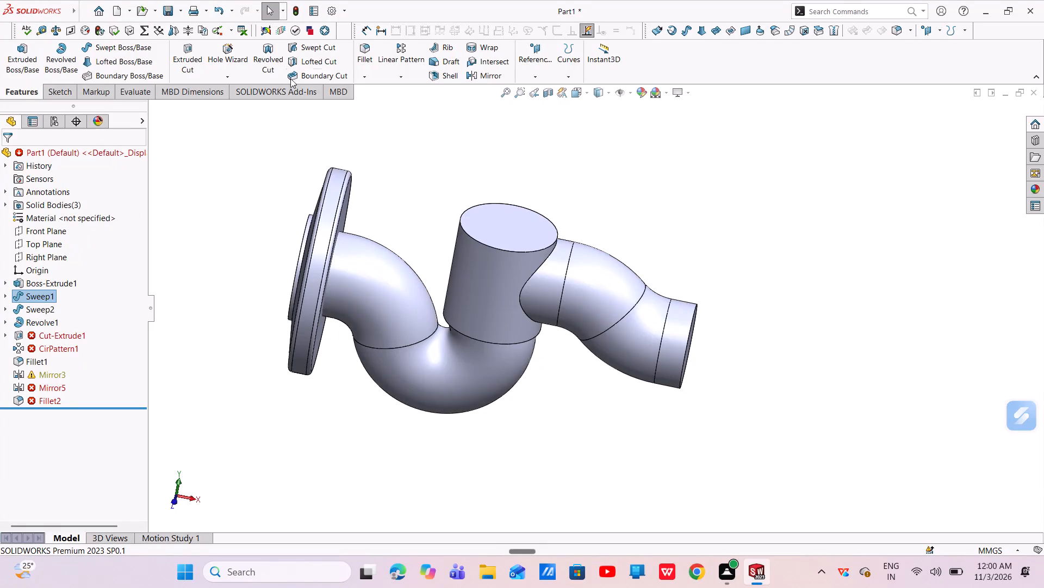
Create a swept cut with a 64 mm circular profile along Sketch2, the path of the U-bend sweep Sweep1.
{"action": "left_click", "coordinate": [316, 46]}
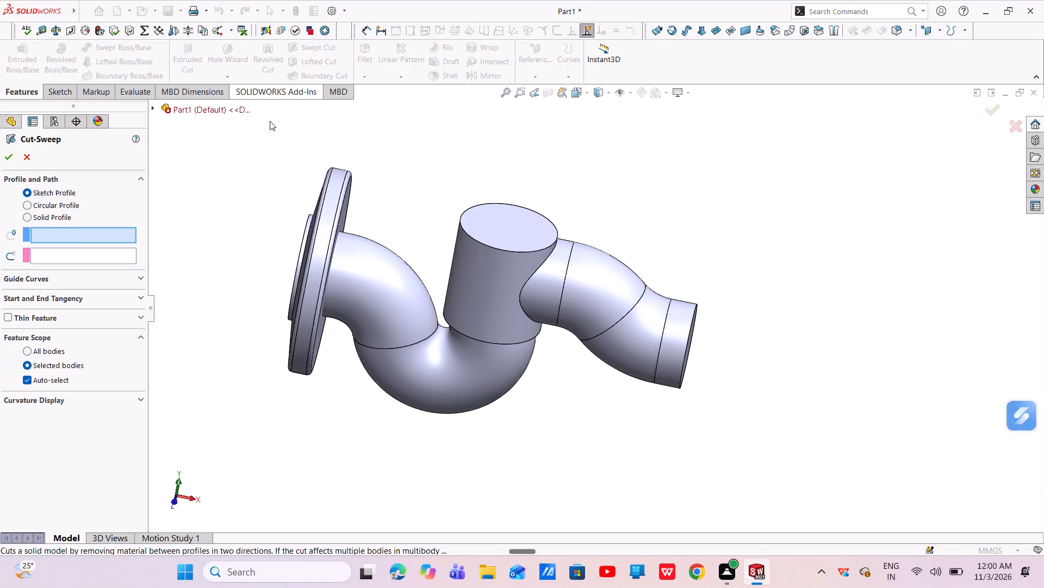
{"action": "left_click", "coordinate": [45, 205]}
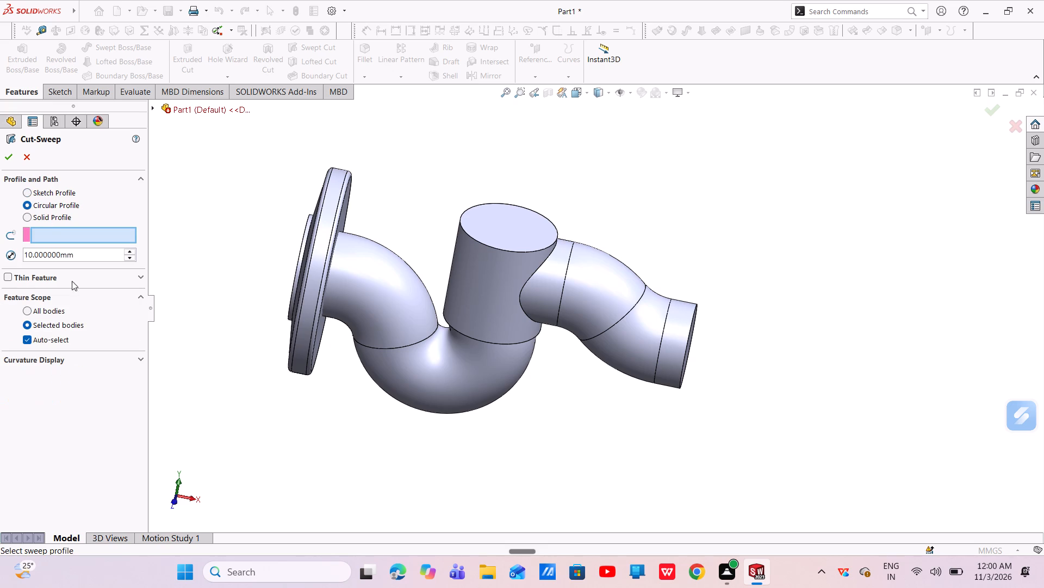
{"action": "left_click_drag", "start_coordinate": [74, 259], "coordinate": [7, 278]}
{"action": "key", "text": "BackSpace"}
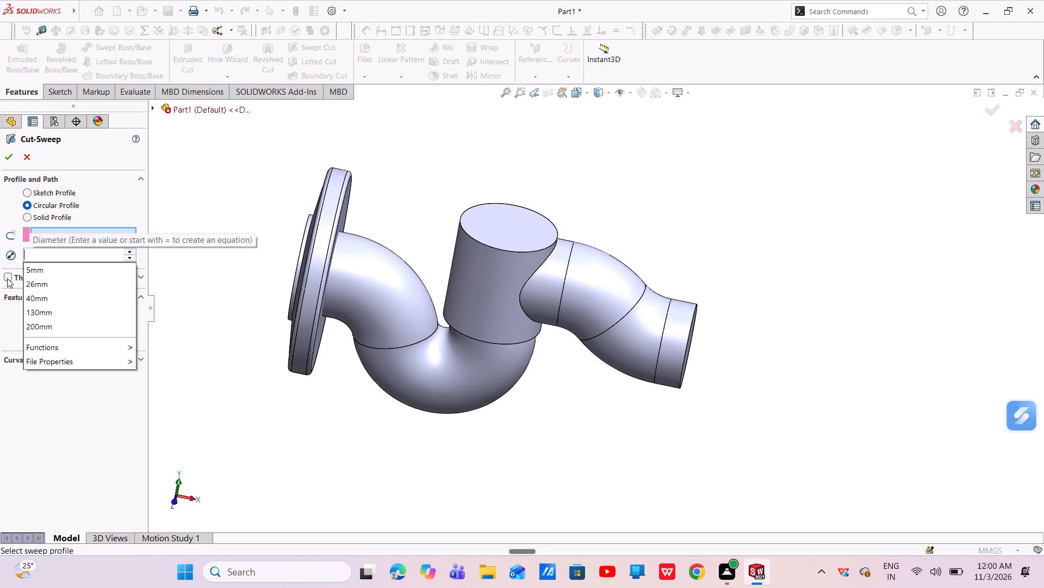
{"action": "key", "text": "6"}
{"action": "key", "text": "4"}
{"action": "key", "text": "Return"}
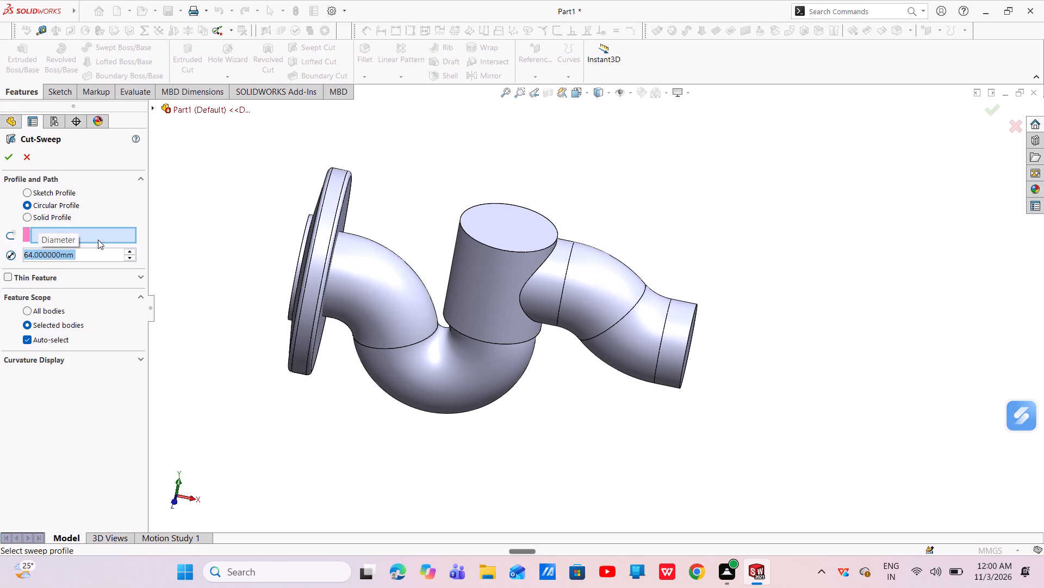
{"action": "left_click", "coordinate": [173, 109]}
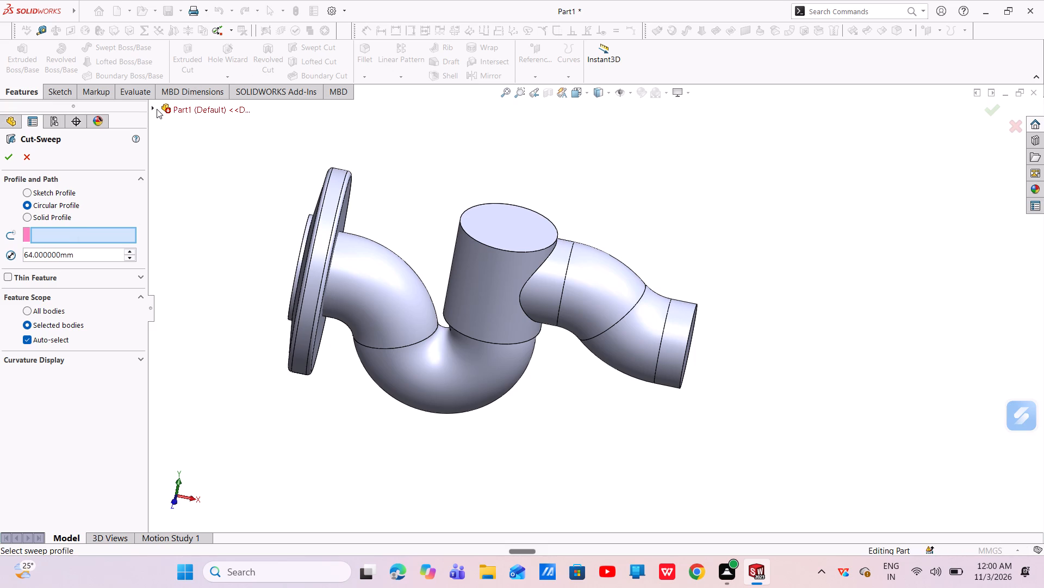
{"action": "left_click", "coordinate": [156, 109]}
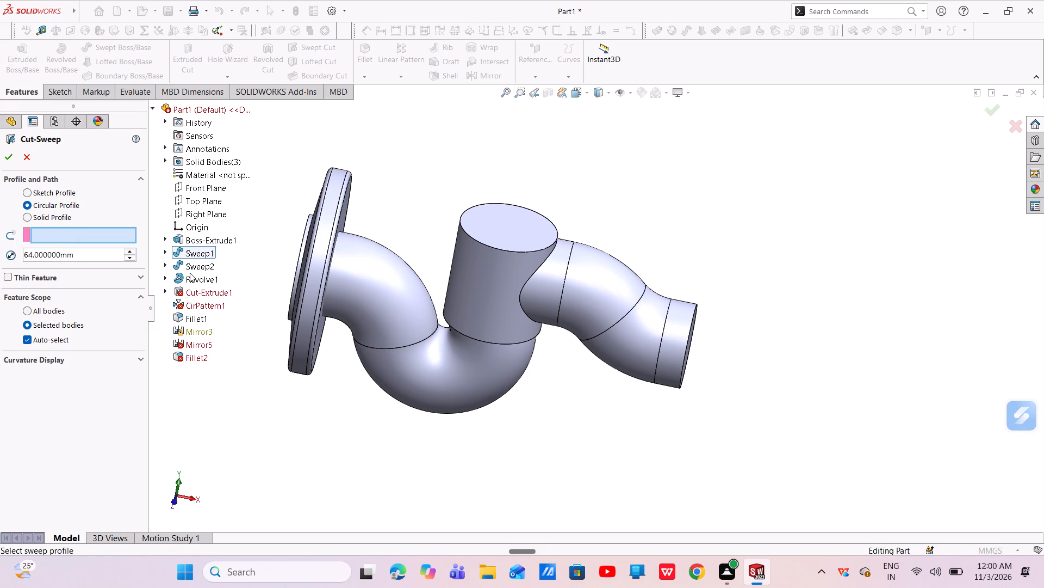
{"action": "left_click", "coordinate": [164, 253]}
{"action": "left_click", "coordinate": [167, 252]}
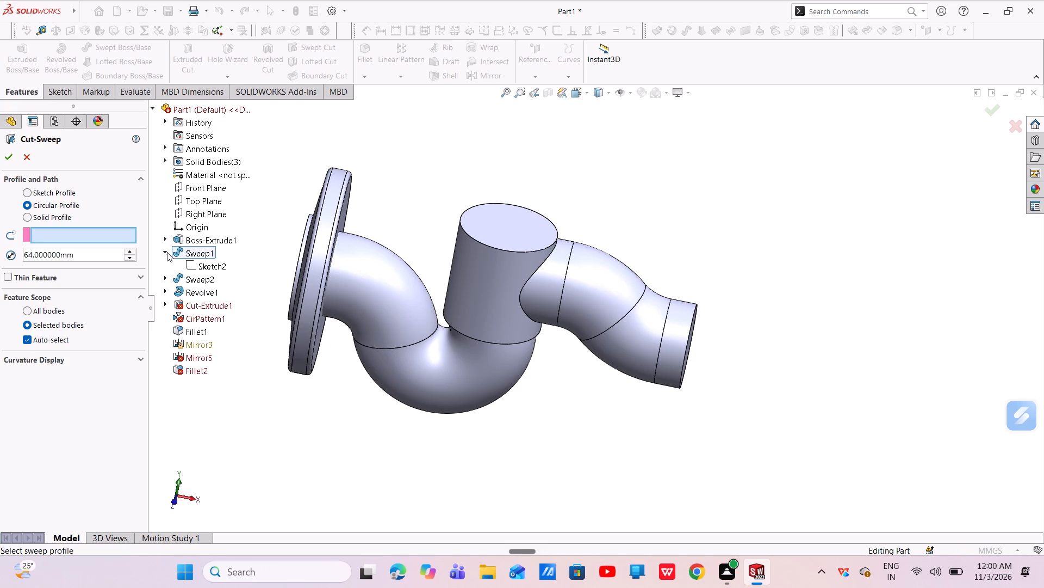
{"action": "left_click", "coordinate": [203, 267]}
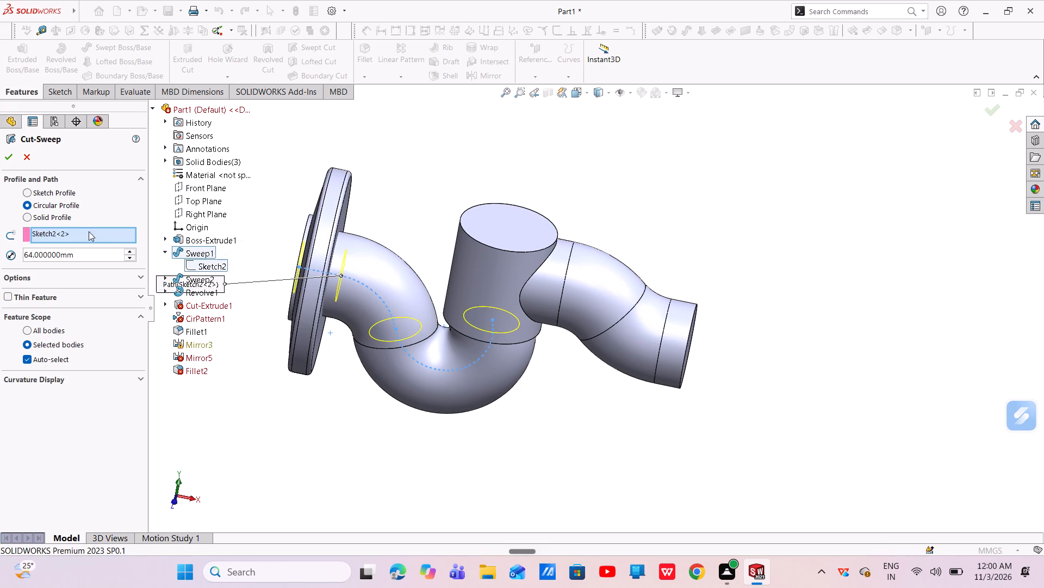
{"action": "left_click", "coordinate": [11, 157]}
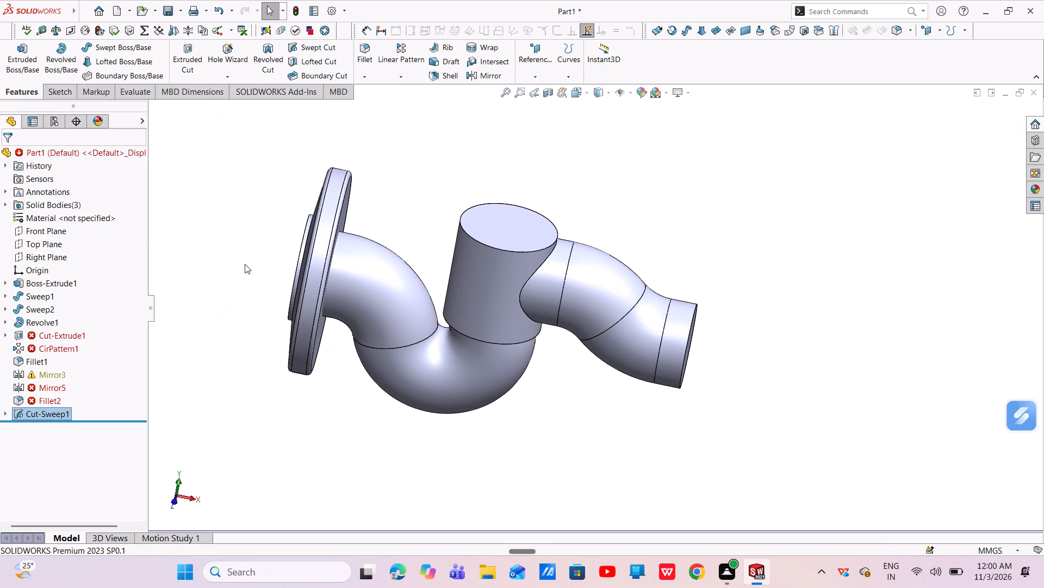
Edit the bolt-hole cut Cut-Extrude1 to end at Through All and set its feature scope to all bodies.
{"action": "middle_click_drag", "start_coordinate": [245, 264], "coordinate": [258, 266]}
{"action": "left_click", "coordinate": [55, 340]}
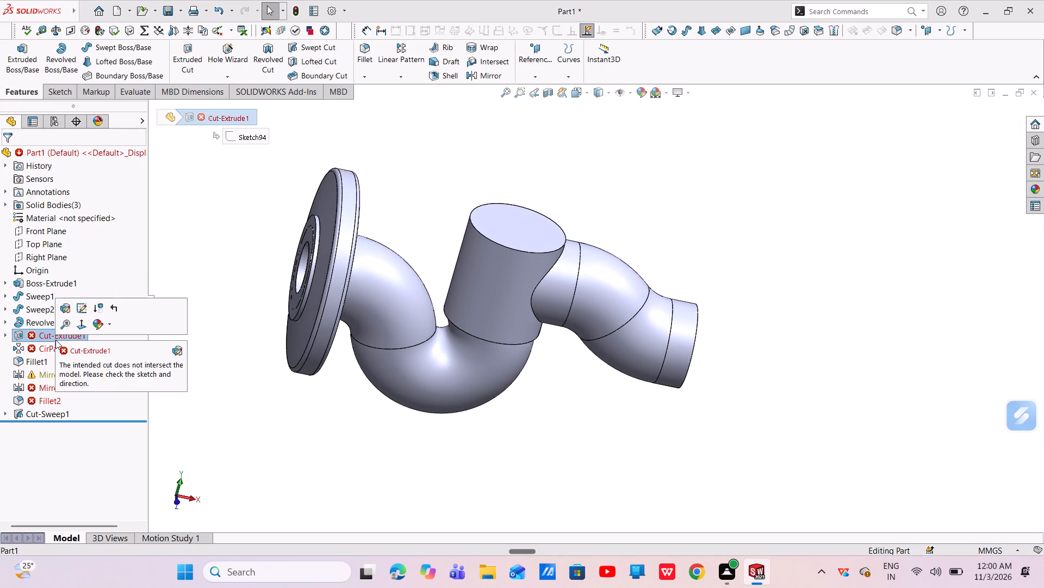
{"action": "left_click", "coordinate": [64, 311]}
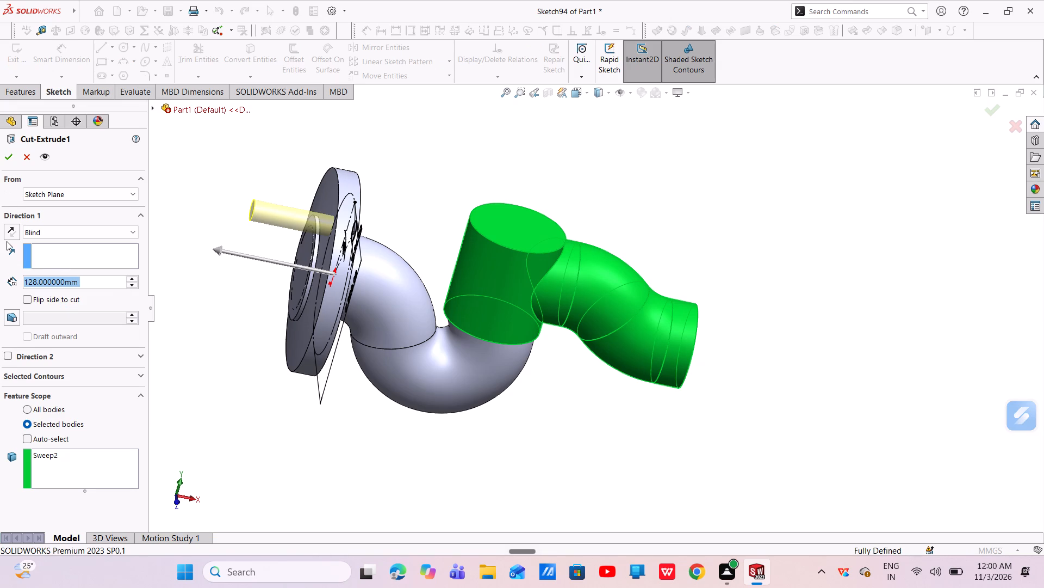
{"action": "middle_click_drag", "start_coordinate": [178, 338], "coordinate": [227, 365]}
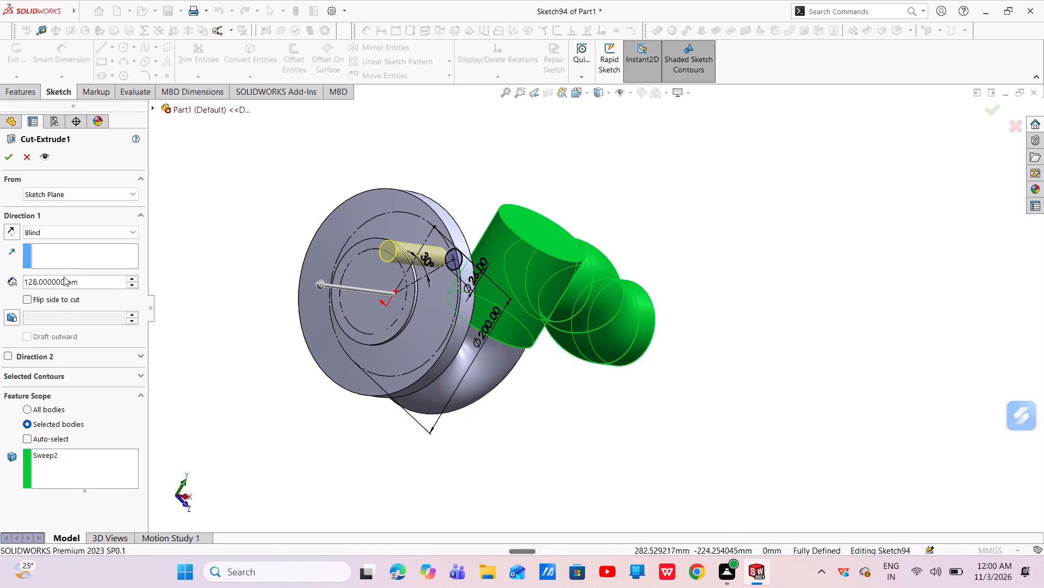
{"action": "left_click", "coordinate": [79, 238]}
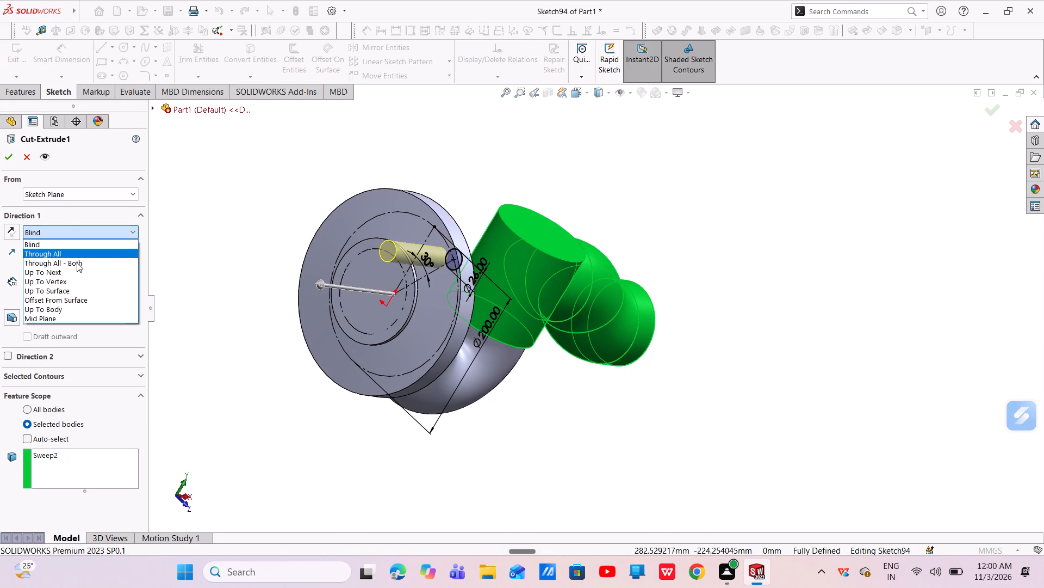
{"action": "left_click", "coordinate": [76, 254]}
{"action": "left_click", "coordinate": [48, 433]}
{"action": "right_click", "coordinate": [48, 433]}
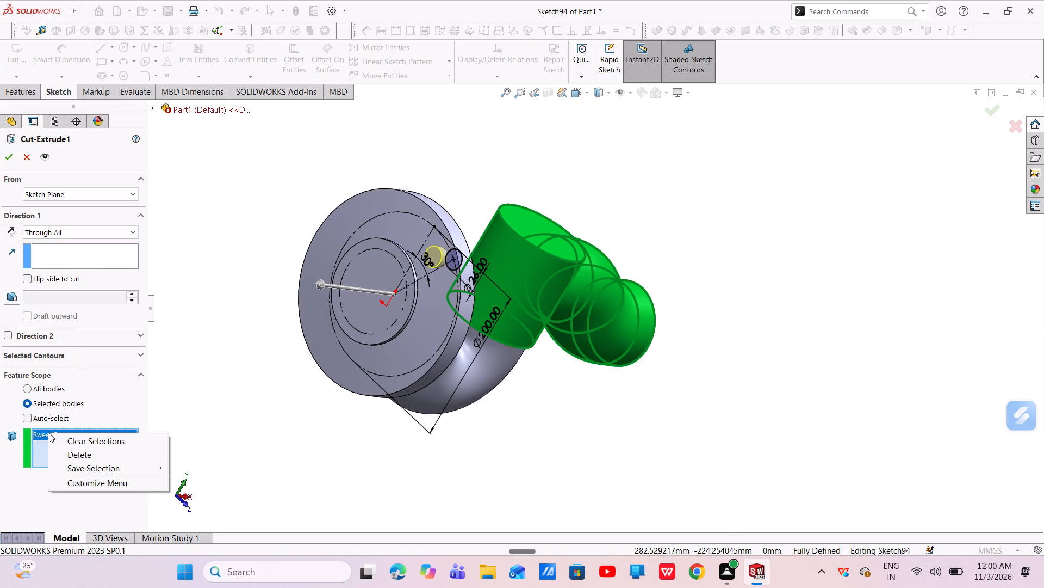
{"action": "left_click", "coordinate": [69, 449]}
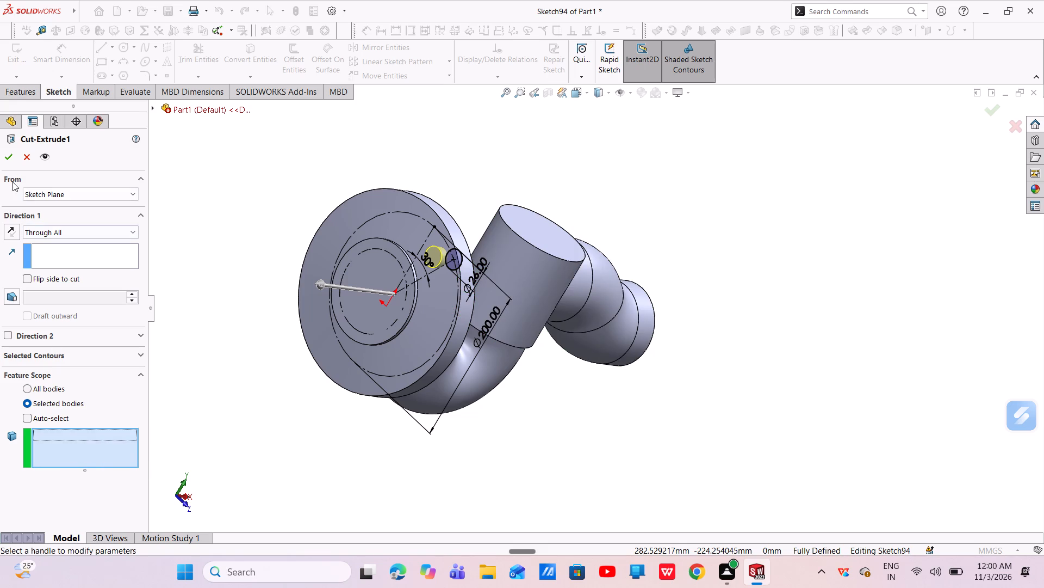
{"action": "left_click", "coordinate": [10, 161]}
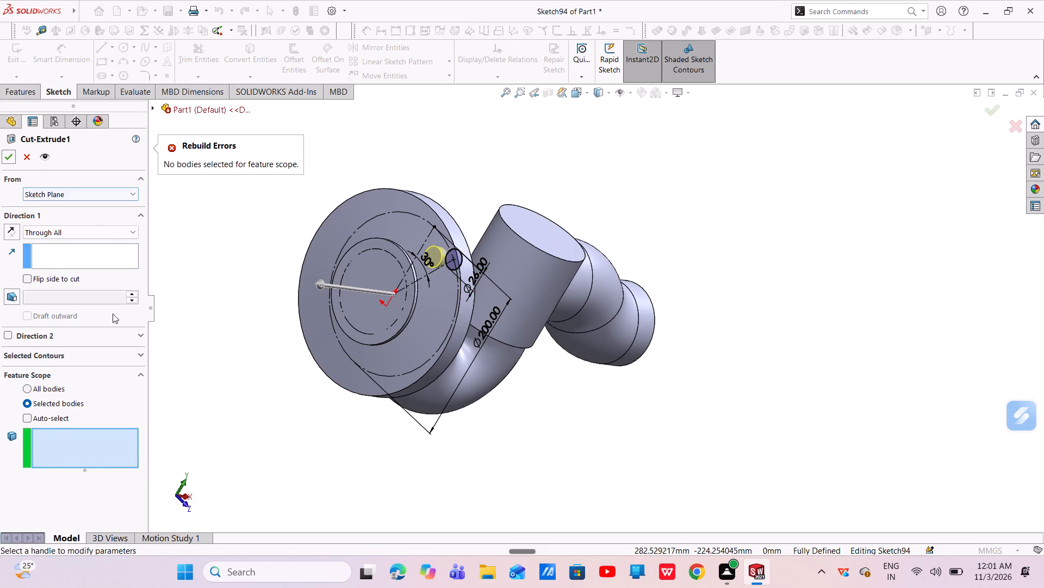
{"action": "left_click", "coordinate": [45, 387]}
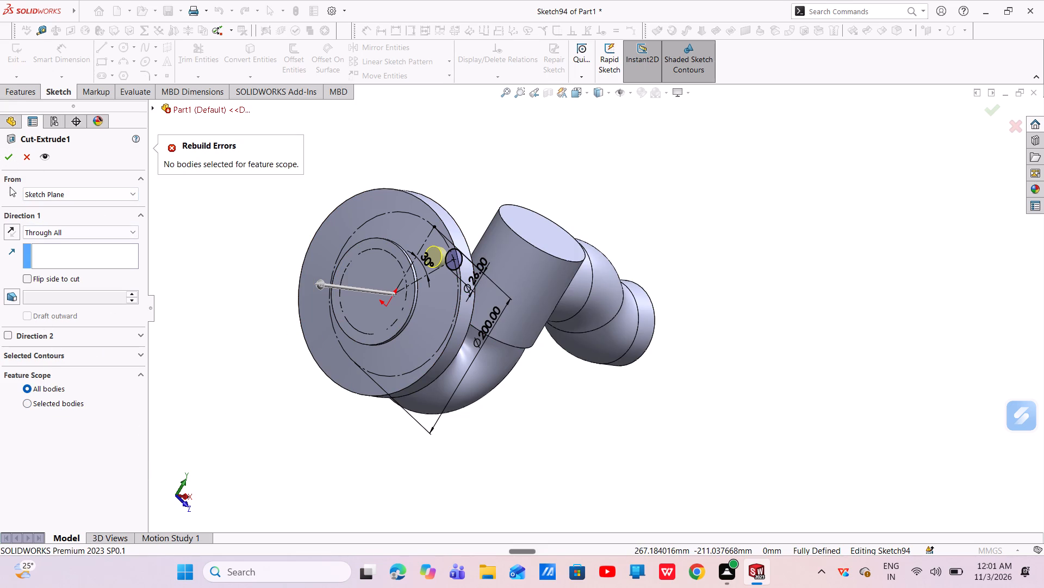
{"action": "left_click", "coordinate": [3, 163]}
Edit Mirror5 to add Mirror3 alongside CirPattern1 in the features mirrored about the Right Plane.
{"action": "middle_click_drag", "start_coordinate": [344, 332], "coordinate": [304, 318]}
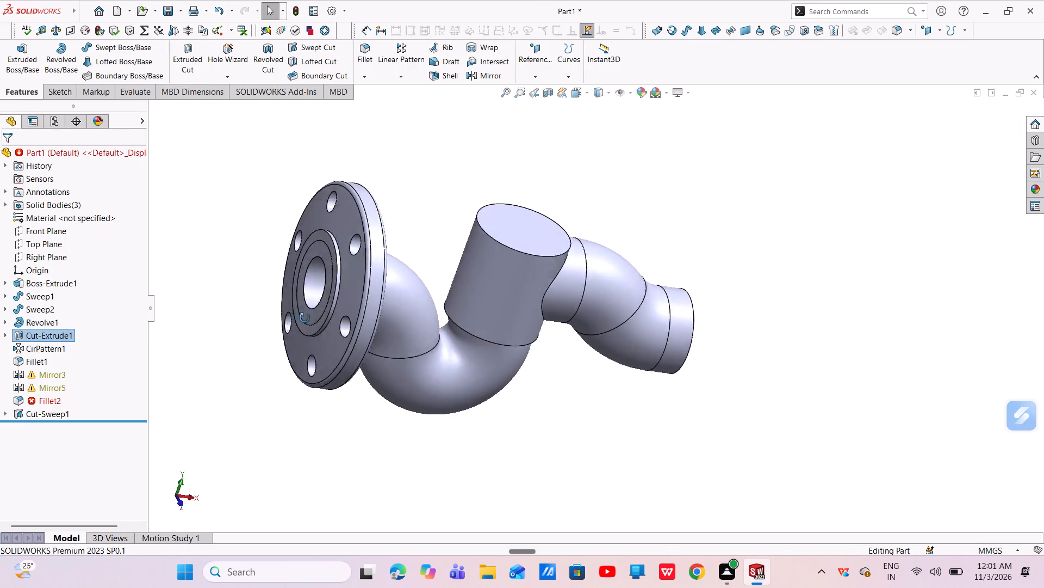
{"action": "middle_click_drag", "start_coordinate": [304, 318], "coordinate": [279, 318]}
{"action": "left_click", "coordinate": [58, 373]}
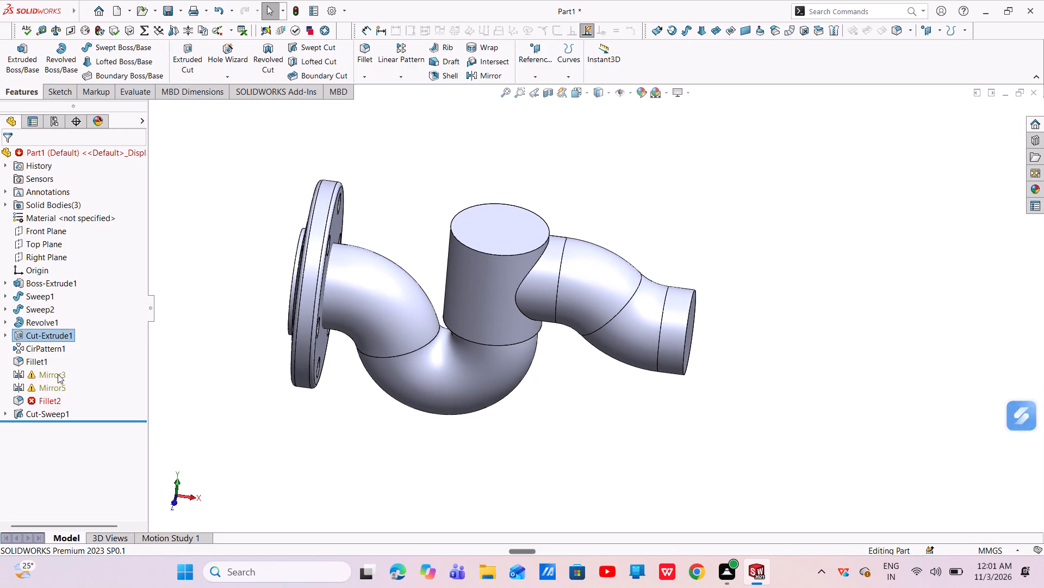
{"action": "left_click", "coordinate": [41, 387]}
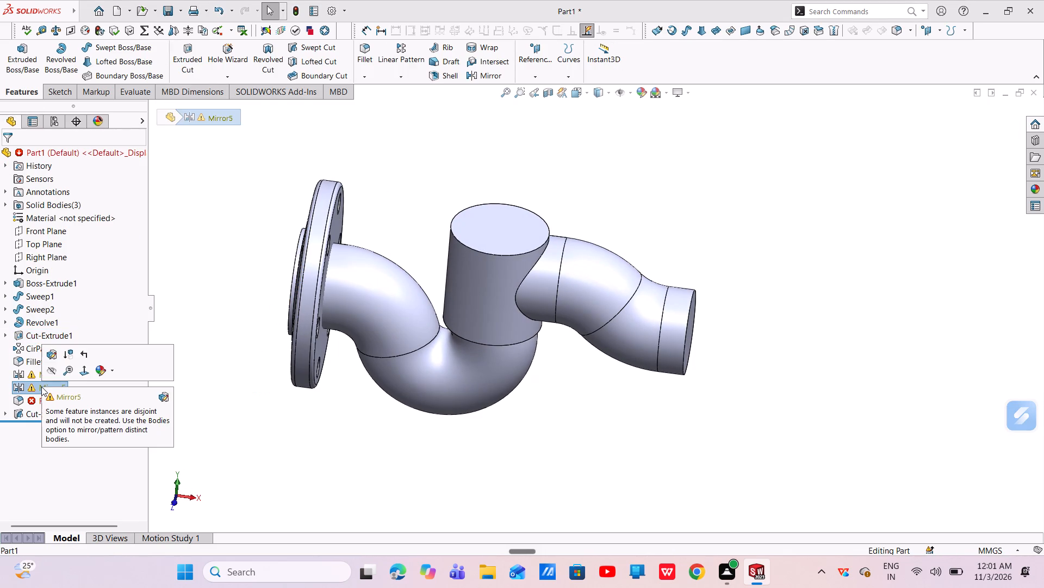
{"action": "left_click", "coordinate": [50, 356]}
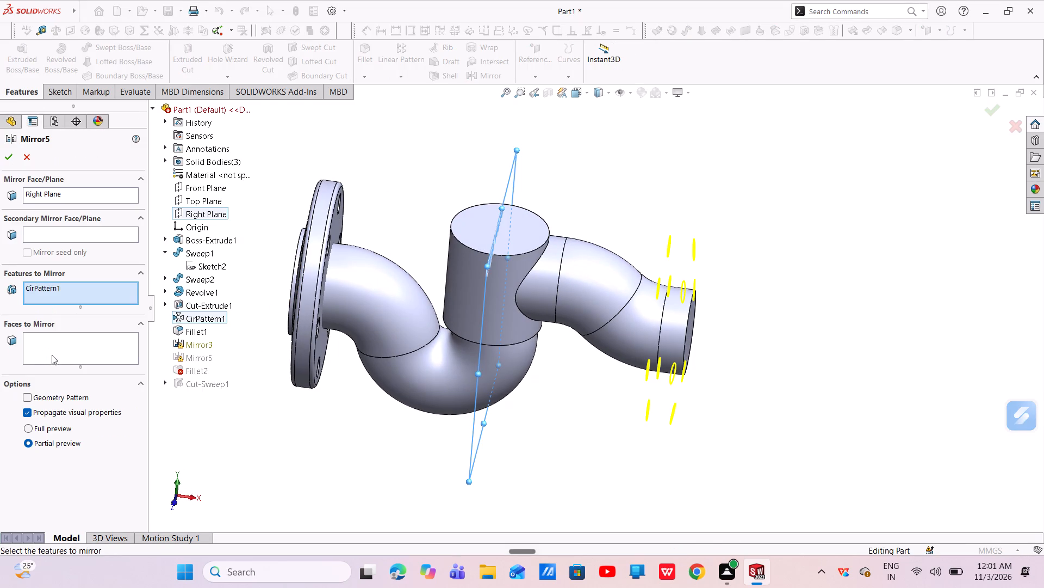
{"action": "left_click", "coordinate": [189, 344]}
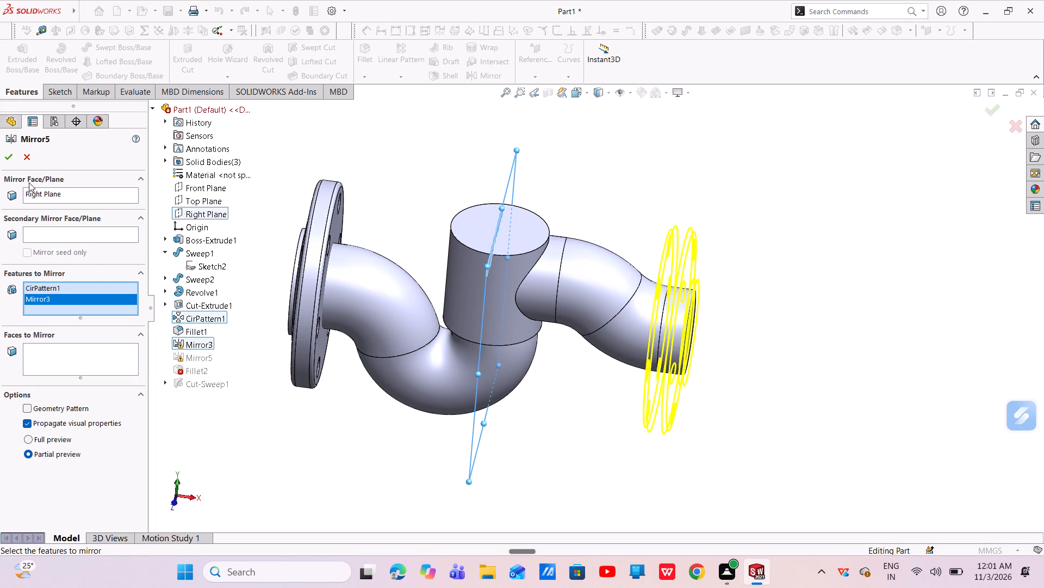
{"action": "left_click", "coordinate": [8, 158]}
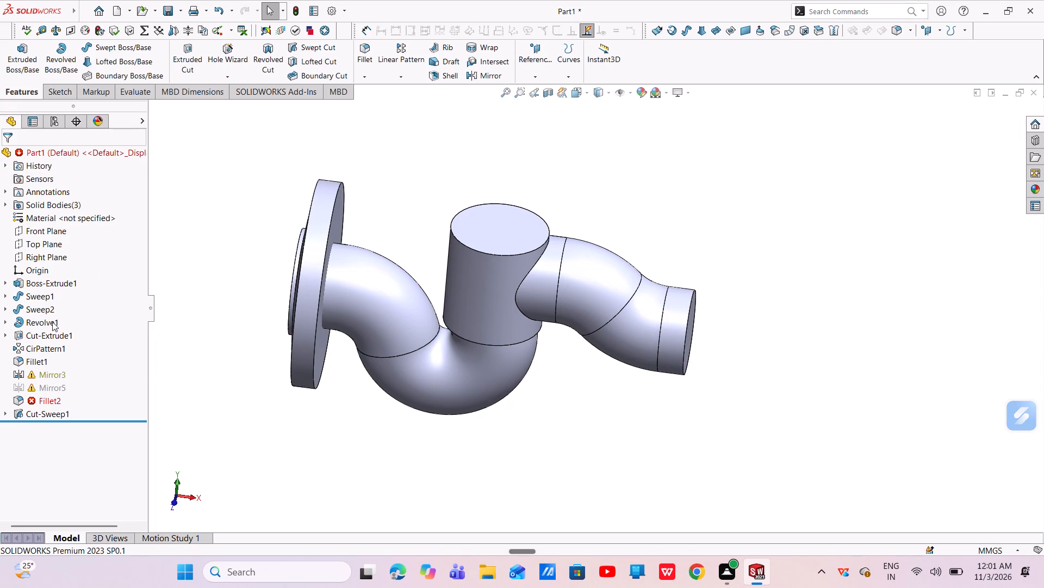
Open the Mirror3 definition, check its Revolve1 selection mirrored about the Right Plane, and accept it.
{"action": "left_click", "coordinate": [38, 377]}
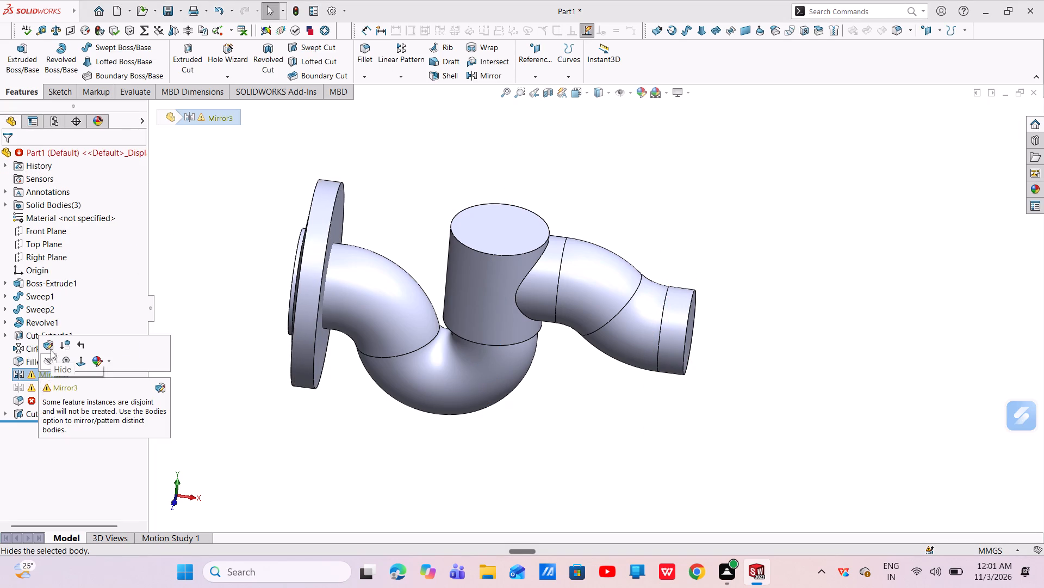
{"action": "left_click", "coordinate": [50, 347]}
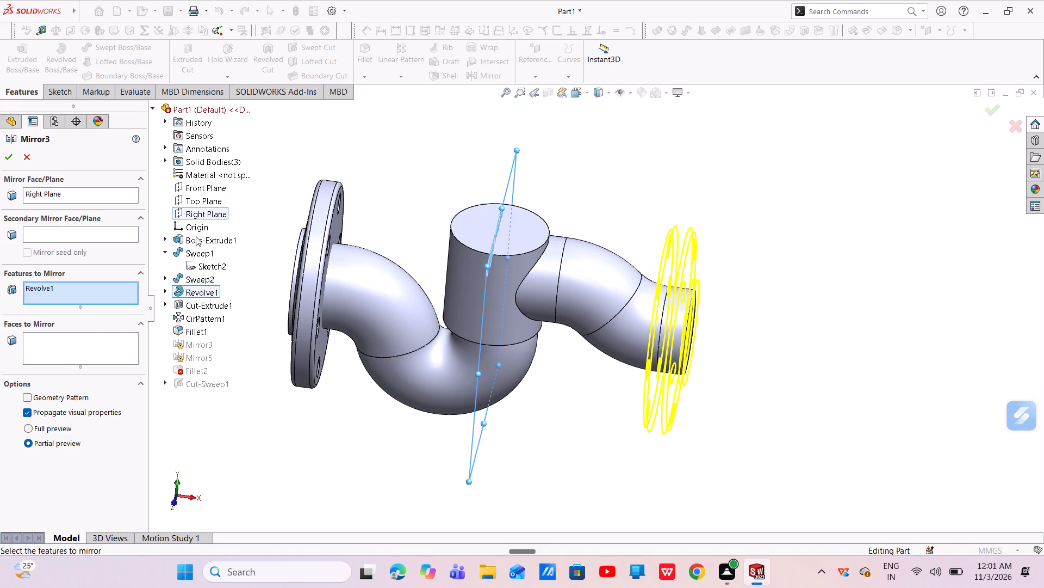
{"action": "left_click", "coordinate": [196, 346]}
{"action": "left_click", "coordinate": [43, 289]}
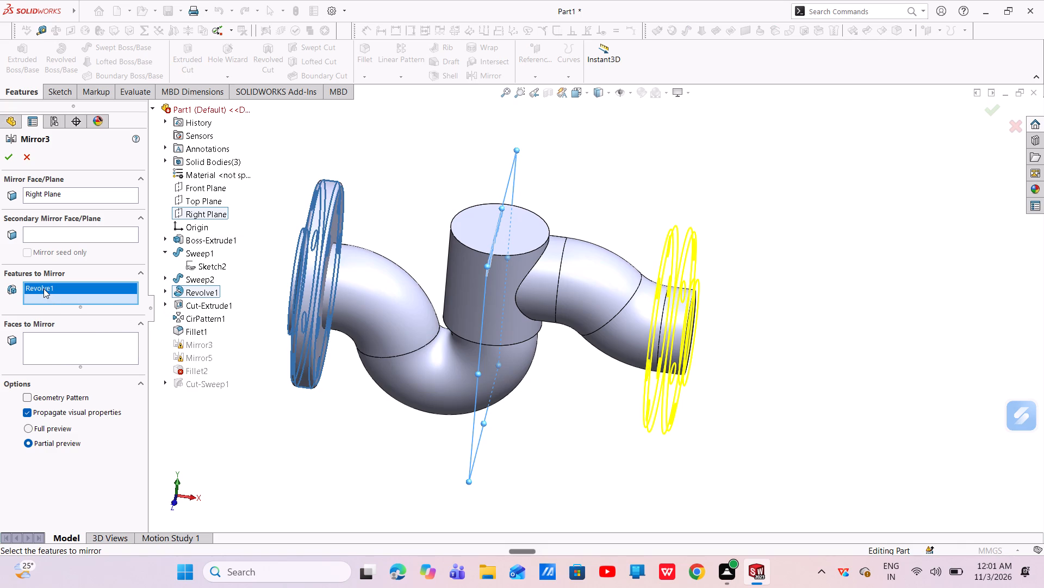
{"action": "left_click", "coordinate": [5, 156]}
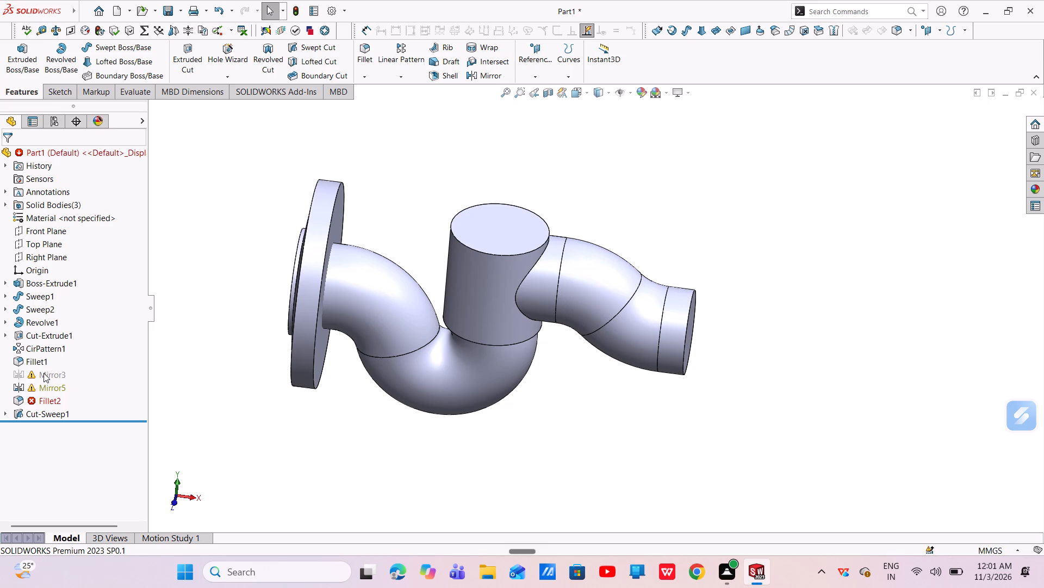
Delete the failed fillet feature Fillet2 and dismiss the rebuild report.
{"action": "left_click", "coordinate": [43, 373]}
{"action": "right_click", "coordinate": [43, 373]}
{"action": "left_click", "coordinate": [29, 374]}
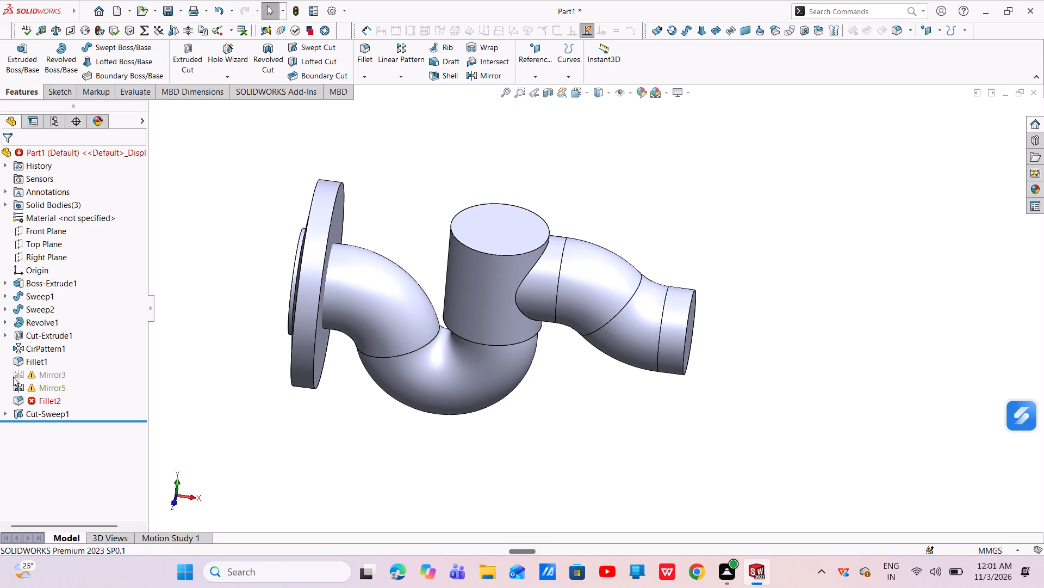
{"action": "left_click", "coordinate": [32, 400]}
{"action": "right_click", "coordinate": [23, 399]}
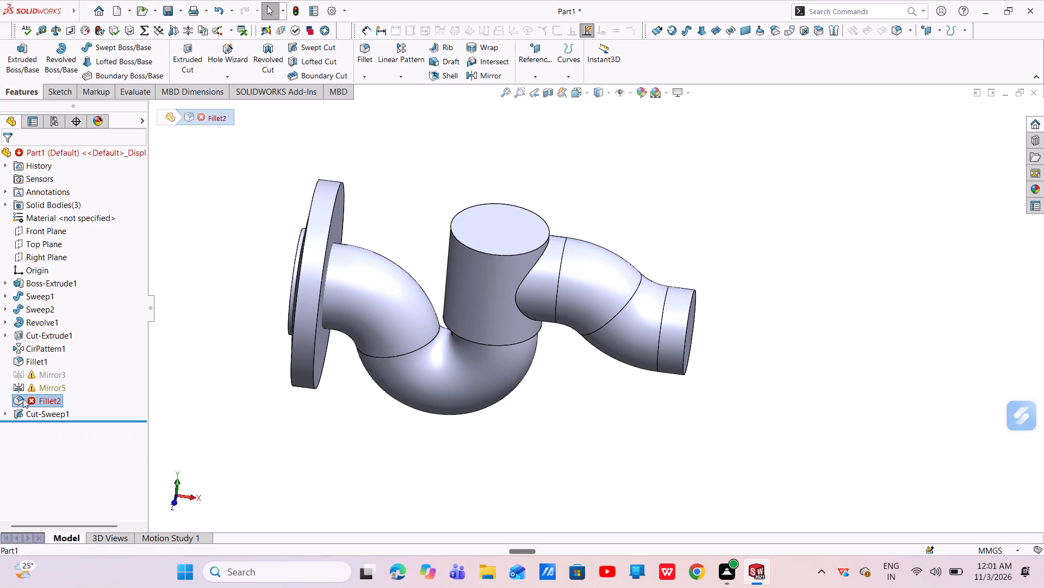
{"action": "left_click", "coordinate": [32, 411]}
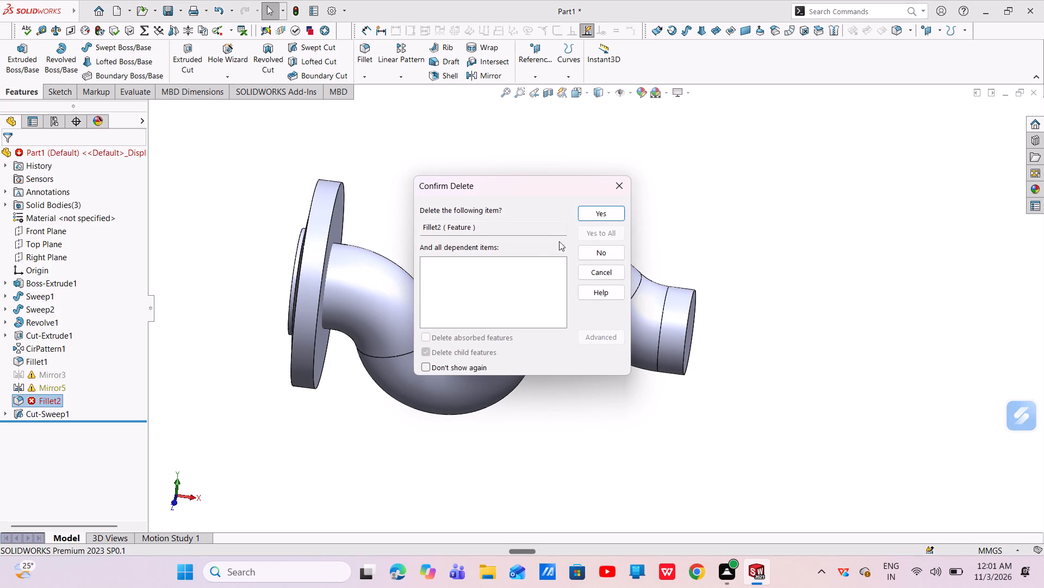
{"action": "left_click", "coordinate": [593, 215]}
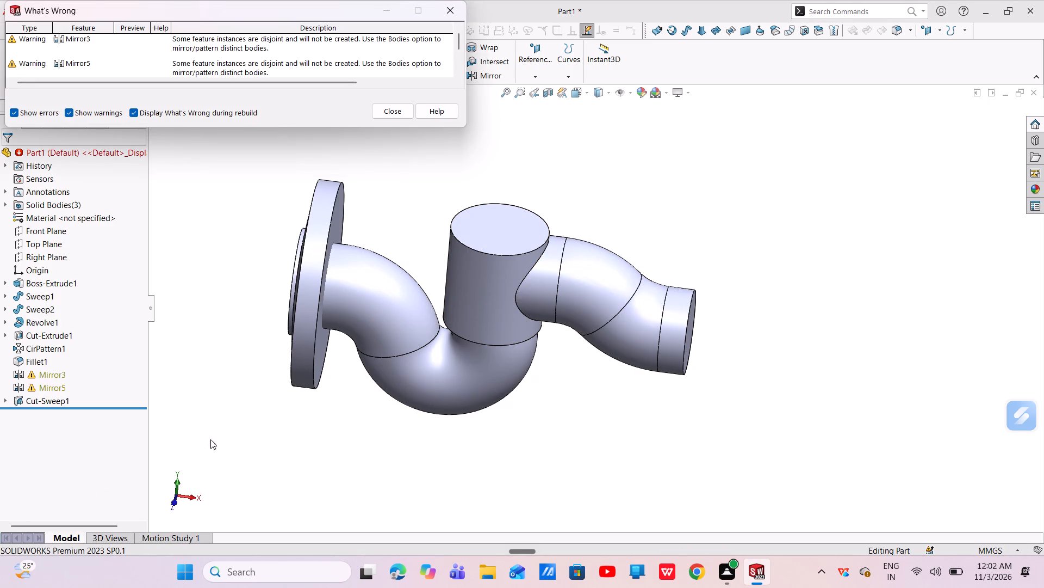
{"action": "left_click", "coordinate": [404, 118]}
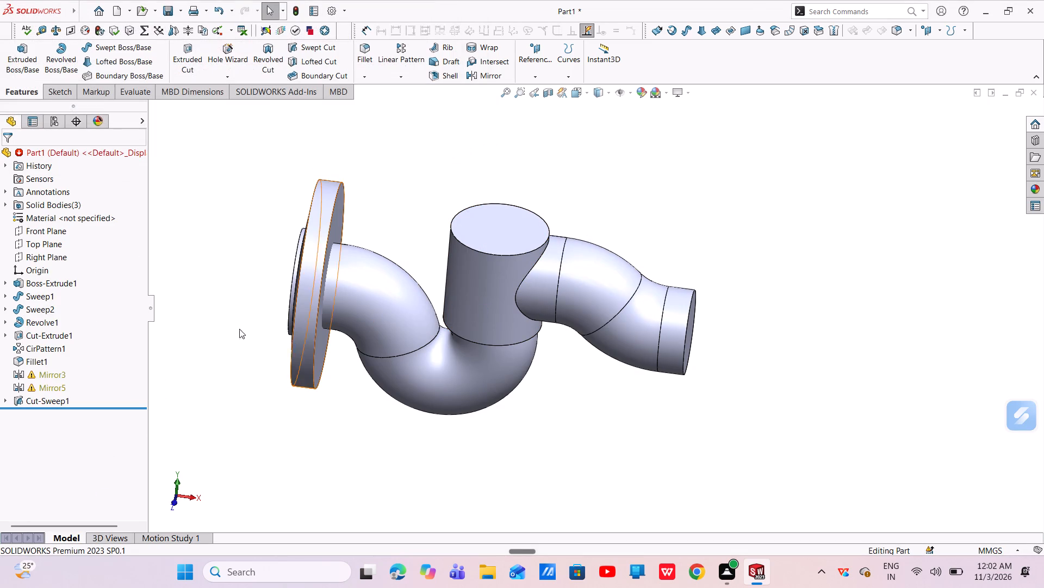
Delete the Mirror5 feature and dismiss the rebuild report.
{"action": "left_click", "coordinate": [36, 385]}
{"action": "right_click", "coordinate": [27, 387]}
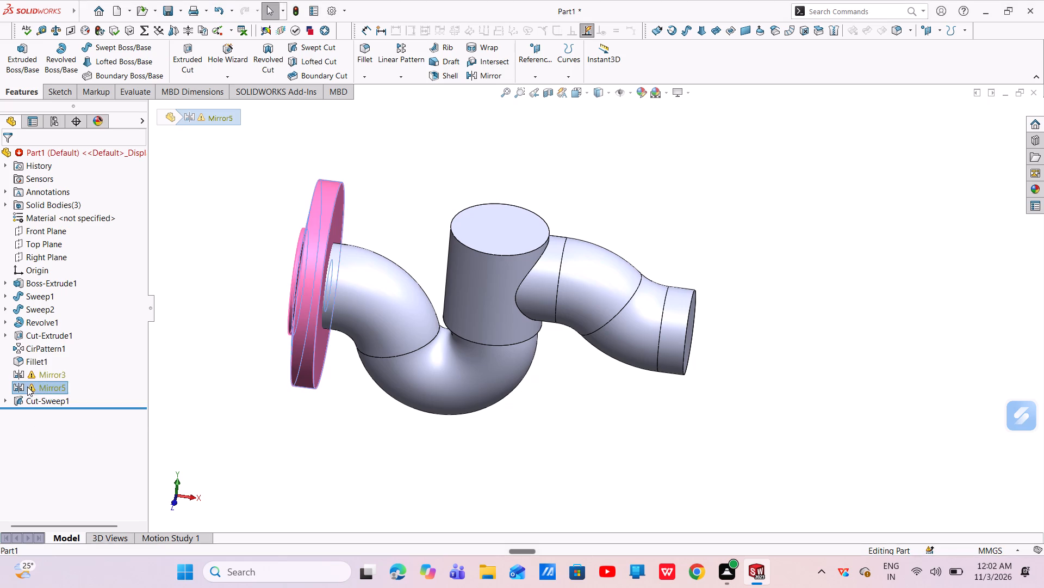
{"action": "left_click", "coordinate": [35, 409]}
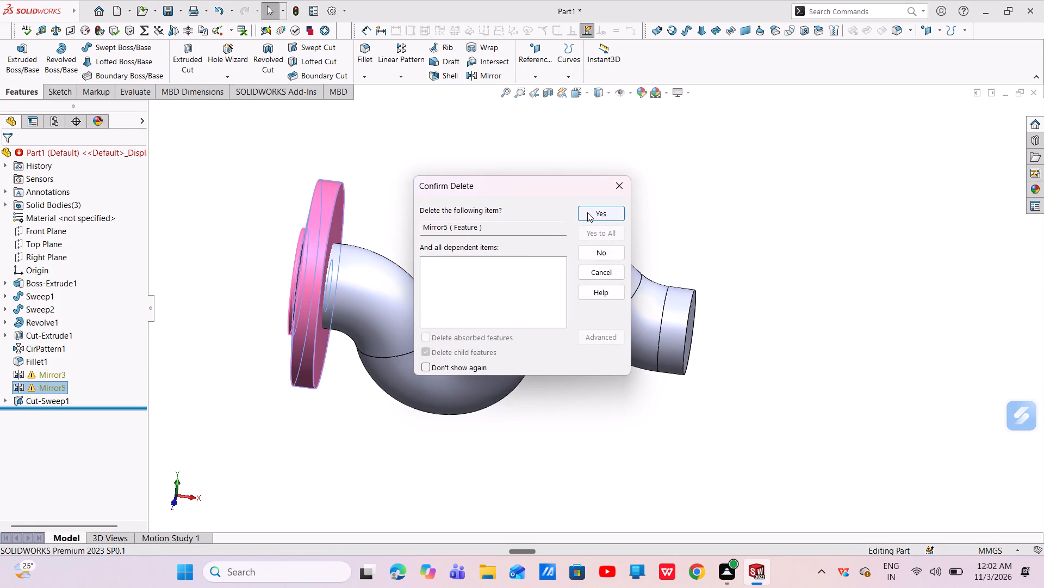
{"action": "left_click", "coordinate": [588, 212]}
{"action": "left_click", "coordinate": [544, 290]}
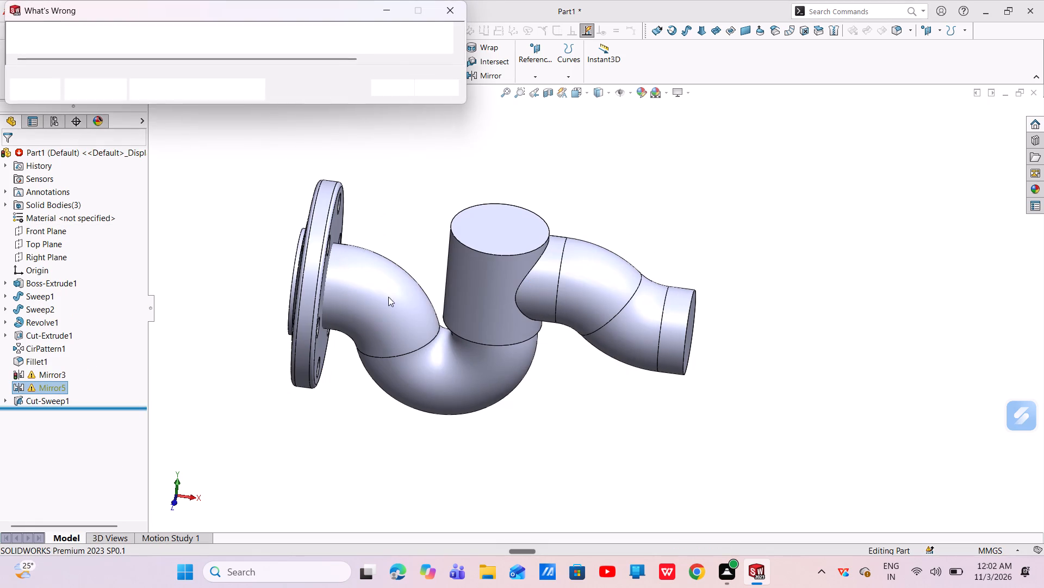
{"action": "left_click", "coordinate": [393, 86]}
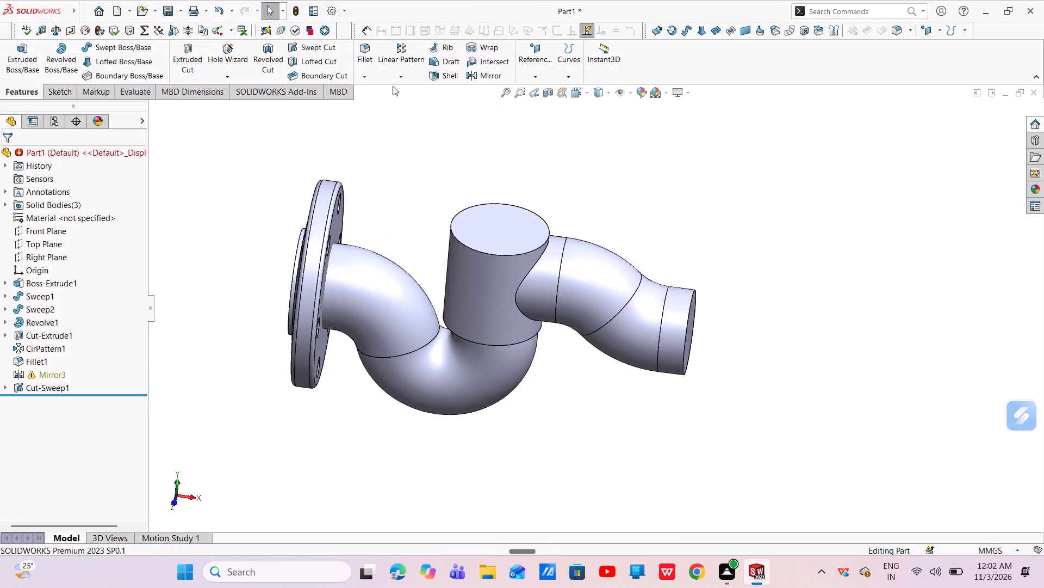
Delete the Mirror3 feature.
{"action": "left_click", "coordinate": [48, 376]}
{"action": "right_click", "coordinate": [47, 376]}
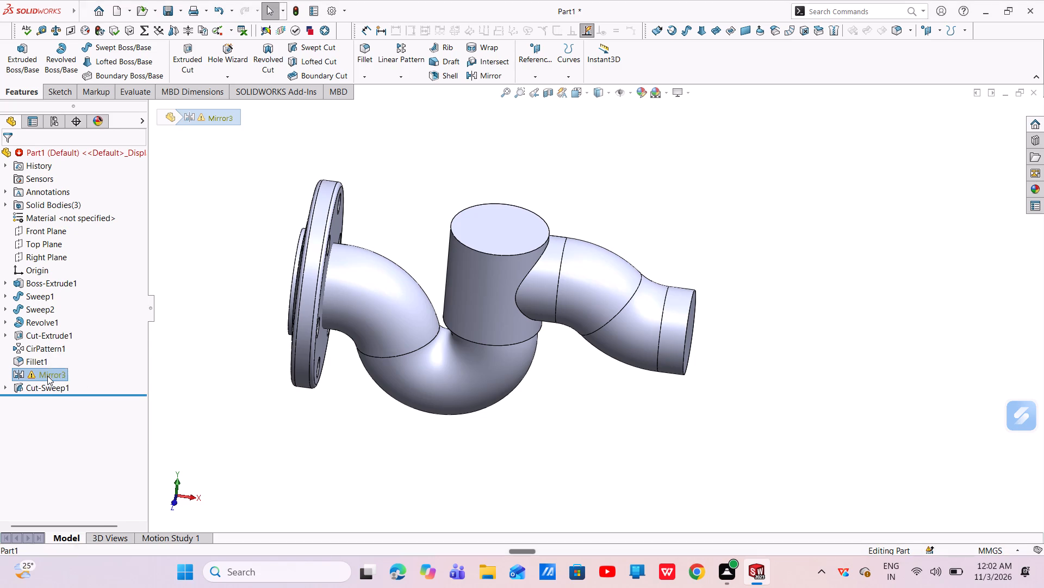
{"action": "left_click", "coordinate": [66, 409]}
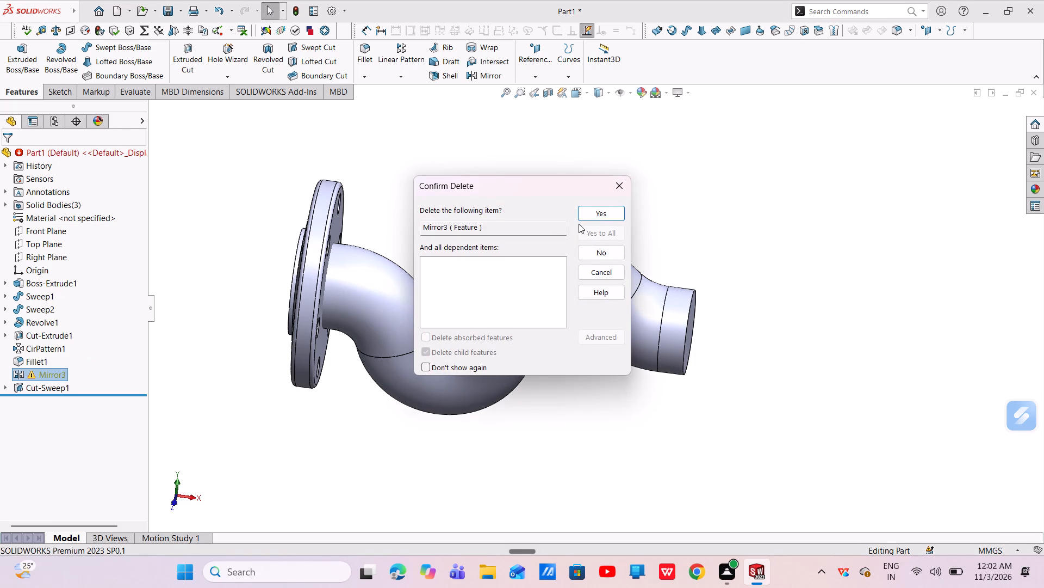
{"action": "left_click", "coordinate": [595, 216]}
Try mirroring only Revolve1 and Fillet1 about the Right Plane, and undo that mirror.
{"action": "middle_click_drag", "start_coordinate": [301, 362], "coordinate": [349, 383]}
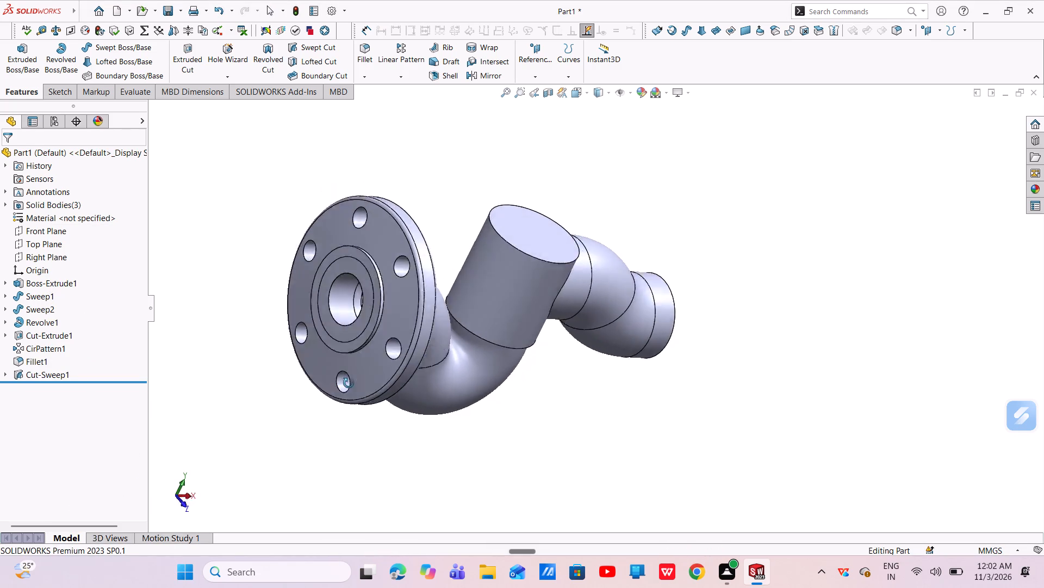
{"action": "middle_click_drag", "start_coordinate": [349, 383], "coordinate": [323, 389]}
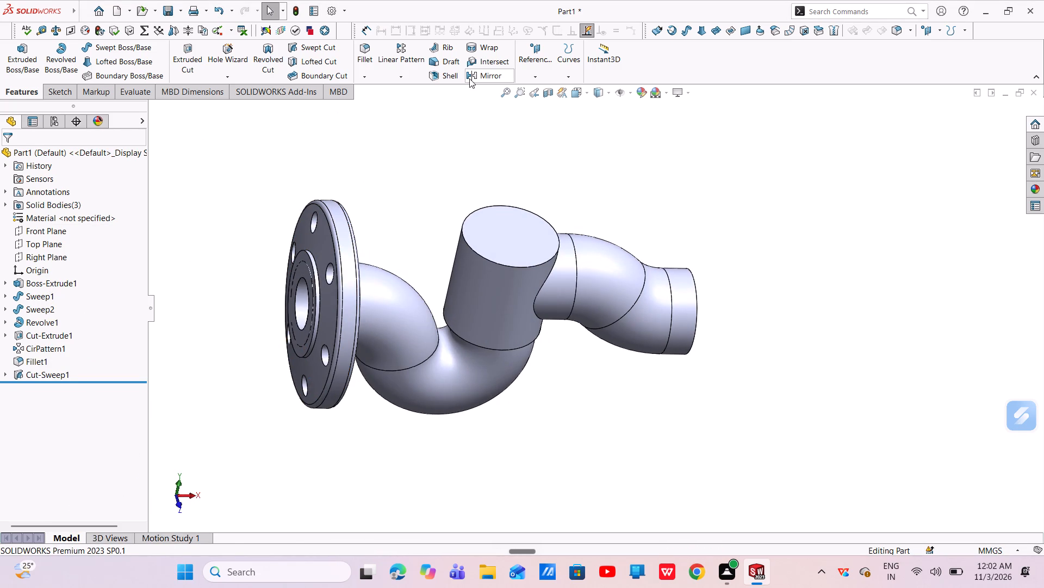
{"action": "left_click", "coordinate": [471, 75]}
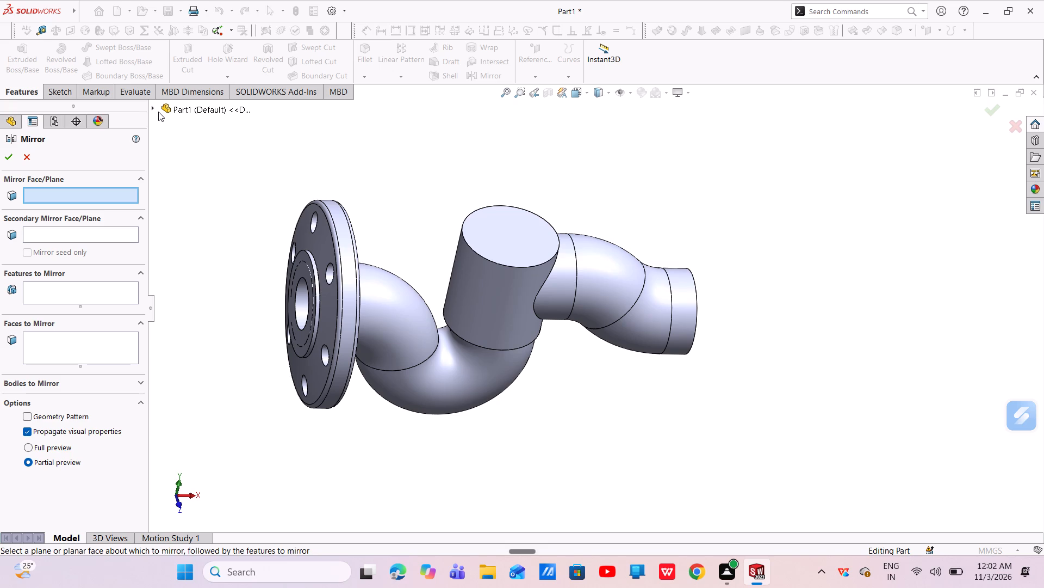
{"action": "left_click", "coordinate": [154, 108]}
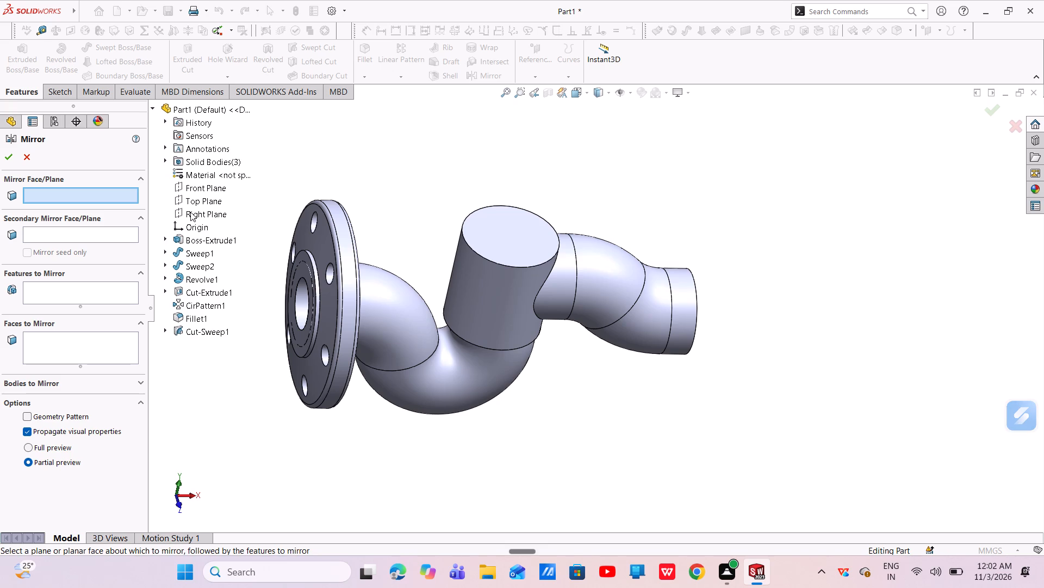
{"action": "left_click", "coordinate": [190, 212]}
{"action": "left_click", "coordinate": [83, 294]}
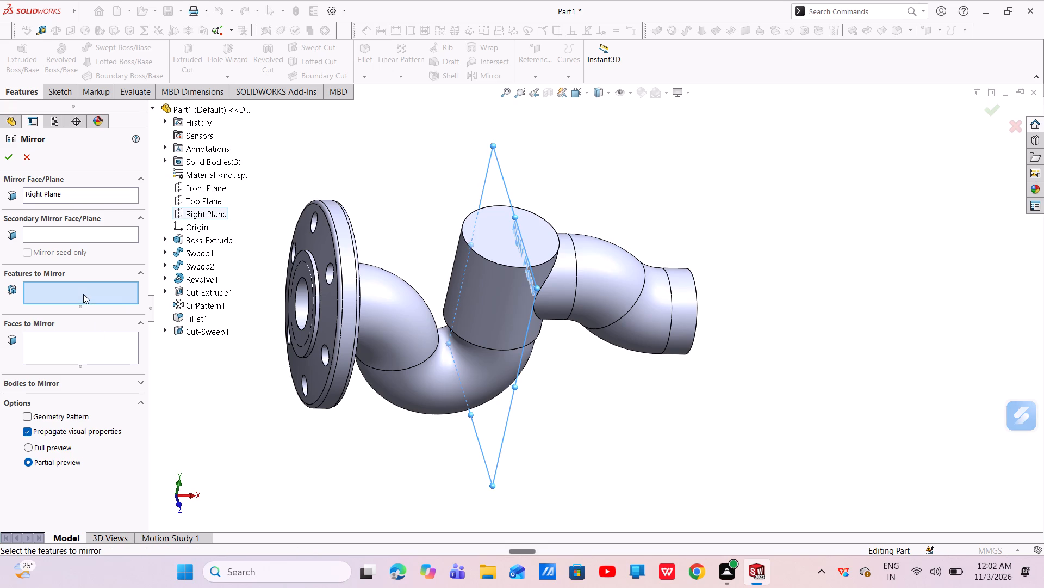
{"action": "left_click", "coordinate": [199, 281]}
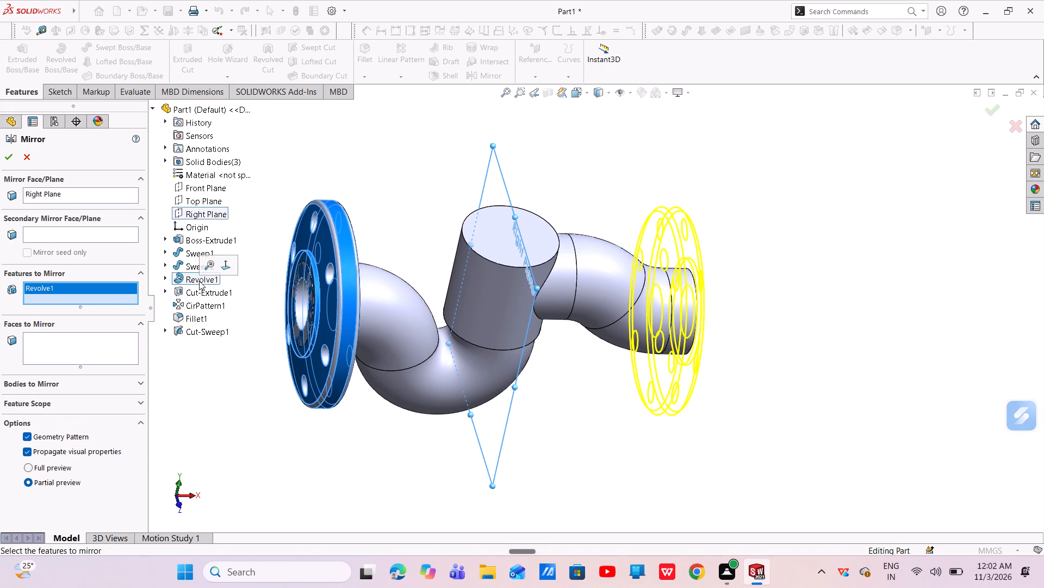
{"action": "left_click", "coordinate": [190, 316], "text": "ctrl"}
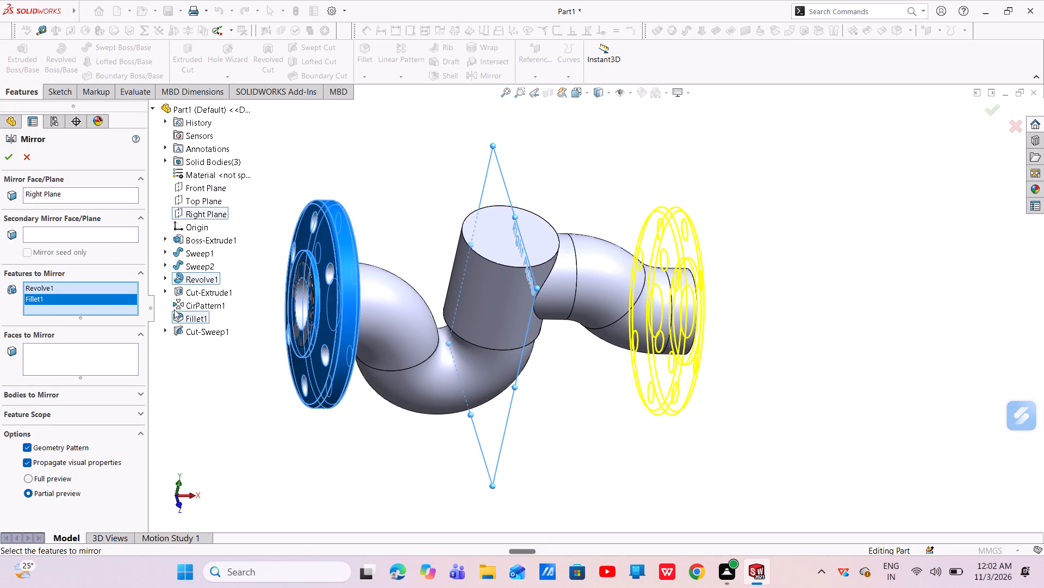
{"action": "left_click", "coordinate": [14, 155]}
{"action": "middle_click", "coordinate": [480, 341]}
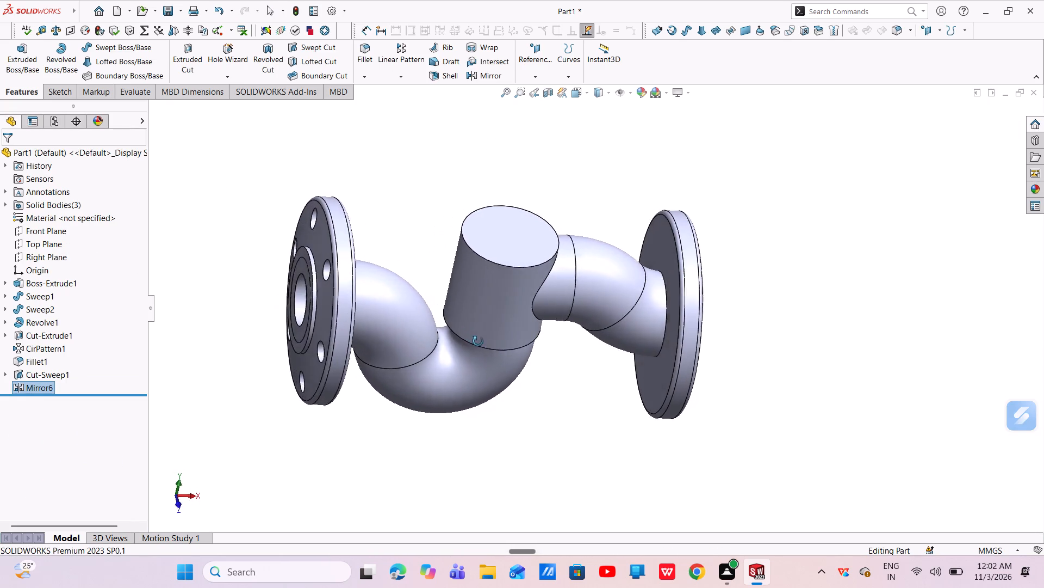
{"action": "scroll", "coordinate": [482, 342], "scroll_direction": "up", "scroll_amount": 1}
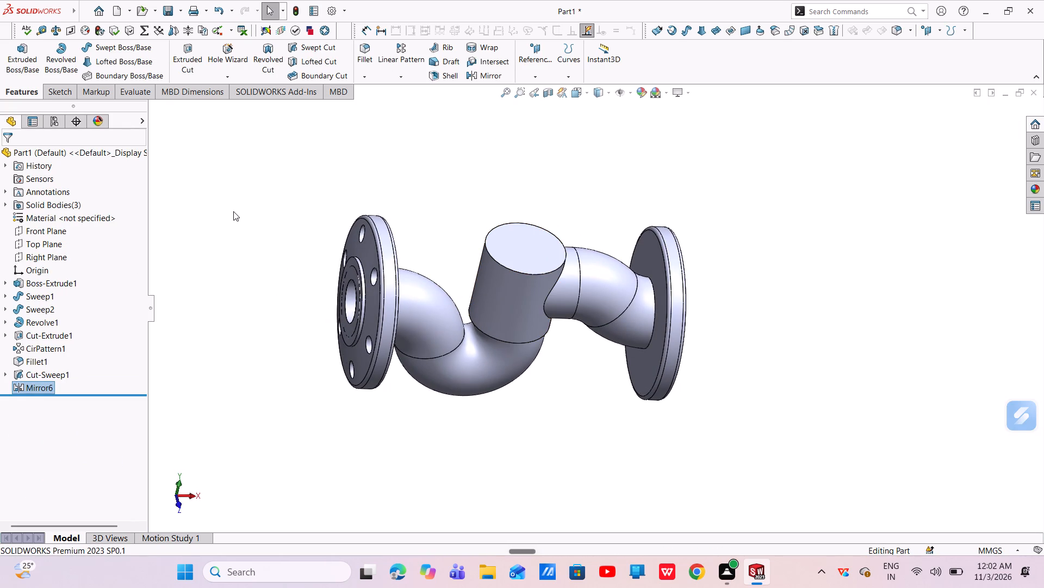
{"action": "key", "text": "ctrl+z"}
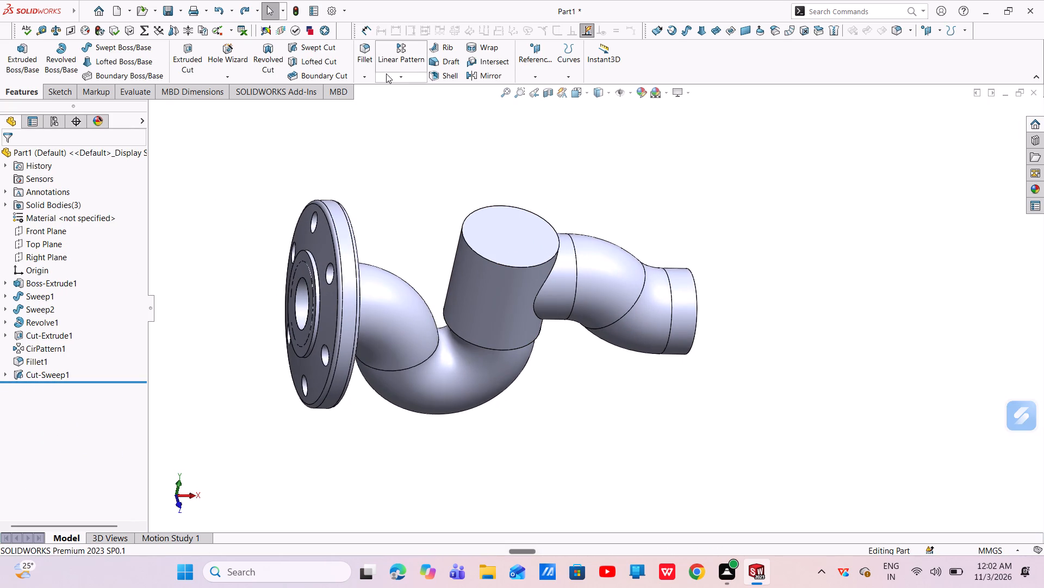
Mirror Cut-Extrude1, Revolve1, CirPattern1 and Fillet1 about the Right Plane to place the drilled flange on the opposite pipe end.
{"action": "left_click", "coordinate": [492, 73]}
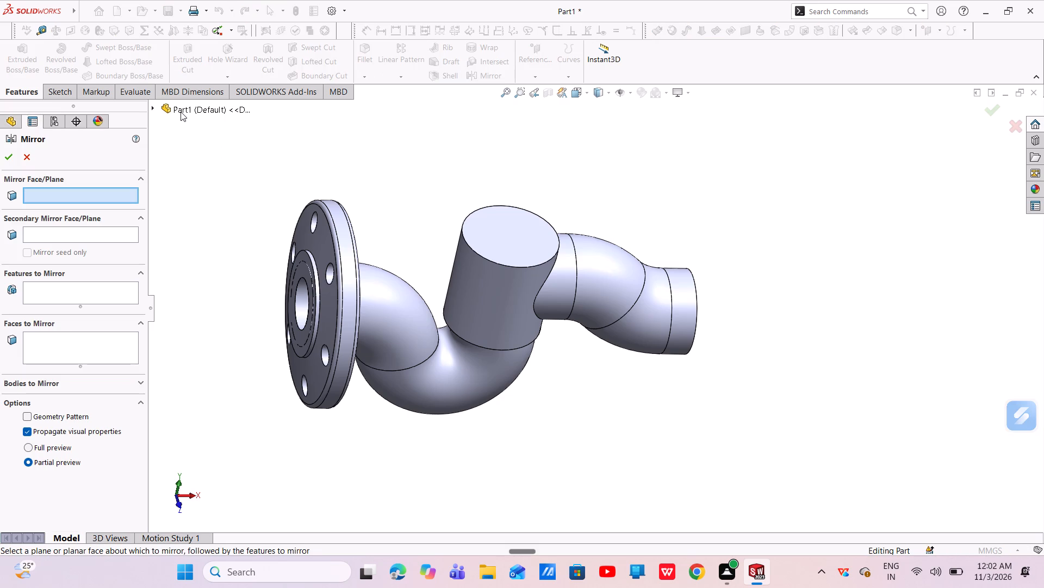
{"action": "left_click", "coordinate": [181, 111]}
{"action": "left_click", "coordinate": [199, 213]}
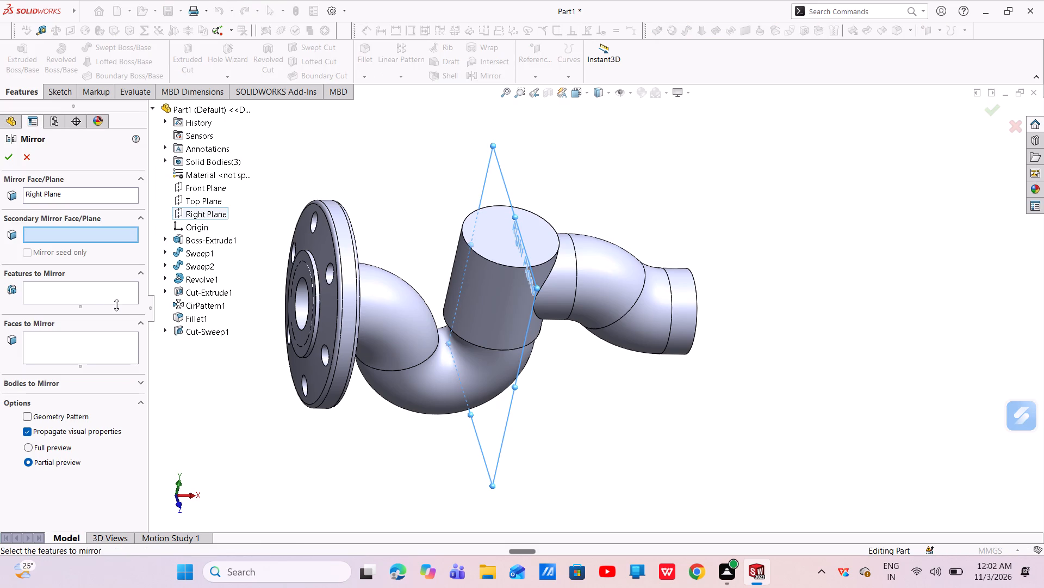
{"action": "left_click", "coordinate": [100, 288]}
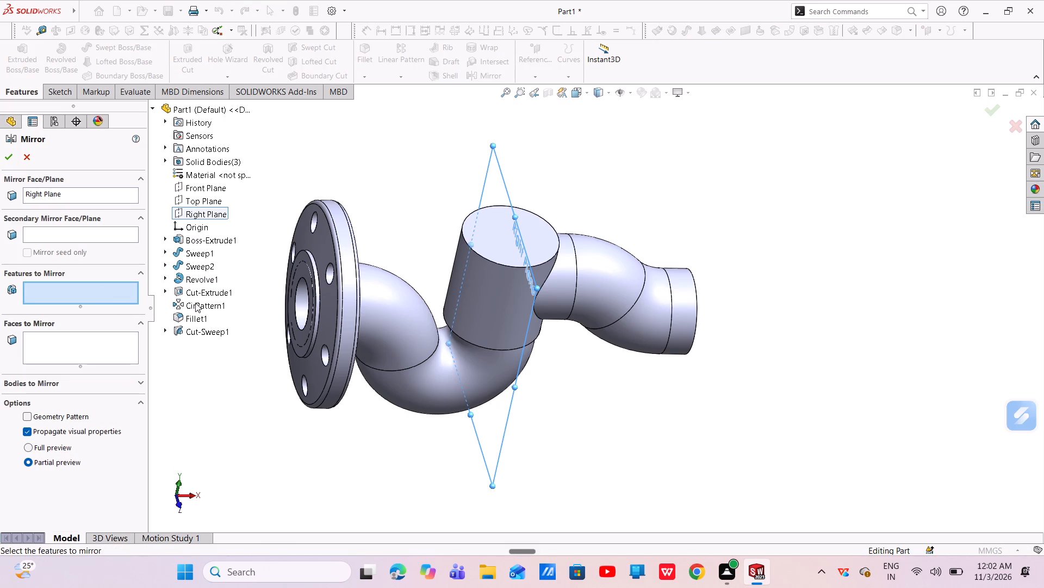
{"action": "left_click", "coordinate": [200, 292], "text": "ctrl"}
{"action": "left_click", "coordinate": [194, 281], "text": "ctrl"}
{"action": "left_click", "coordinate": [192, 269], "text": "ctrl"}
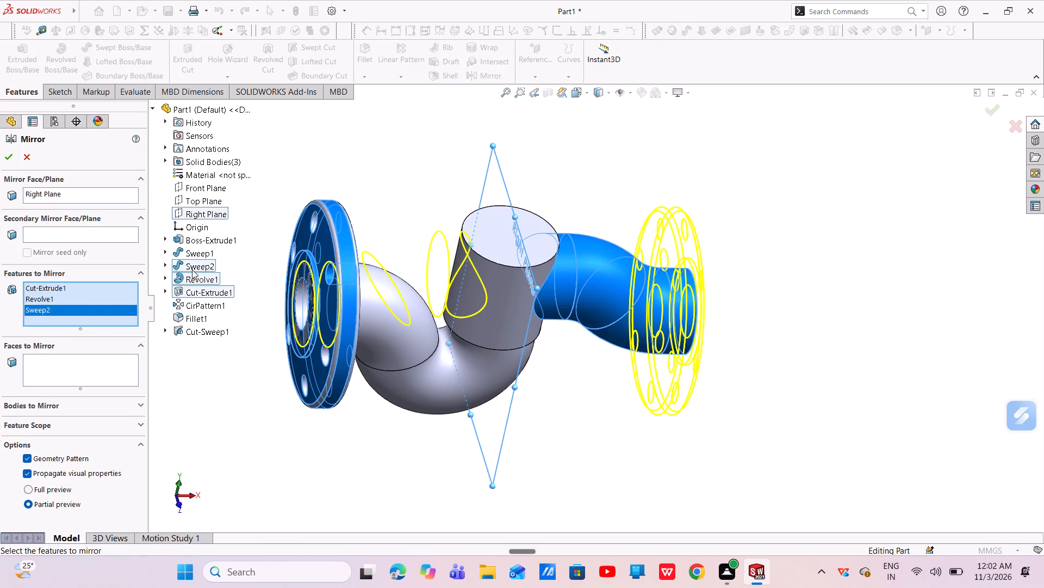
{"action": "left_click", "coordinate": [192, 269]}
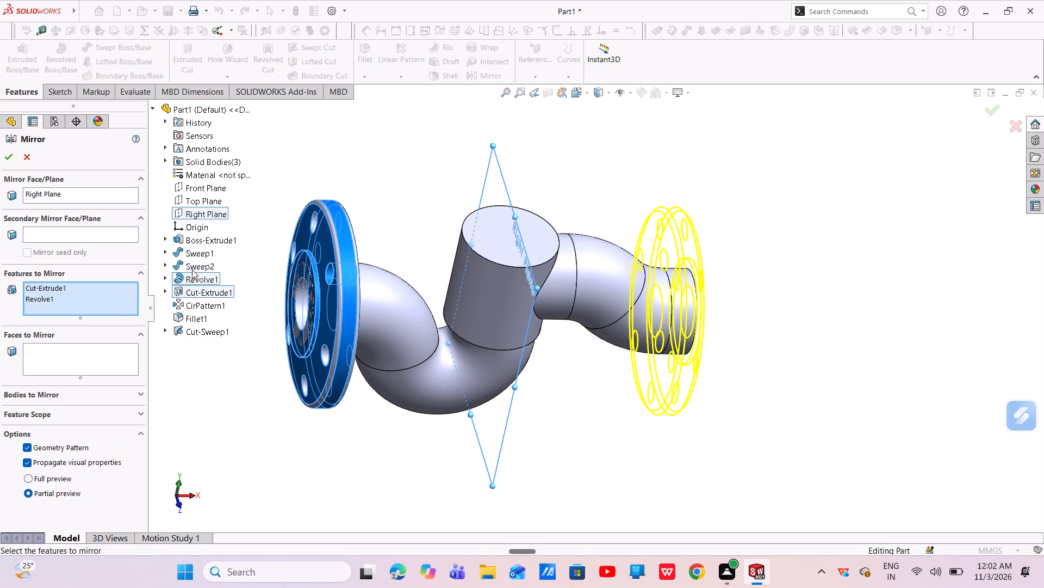
{"action": "left_click", "coordinate": [204, 308], "text": "ctrl"}
{"action": "left_click", "coordinate": [206, 316], "text": "ctrl"}
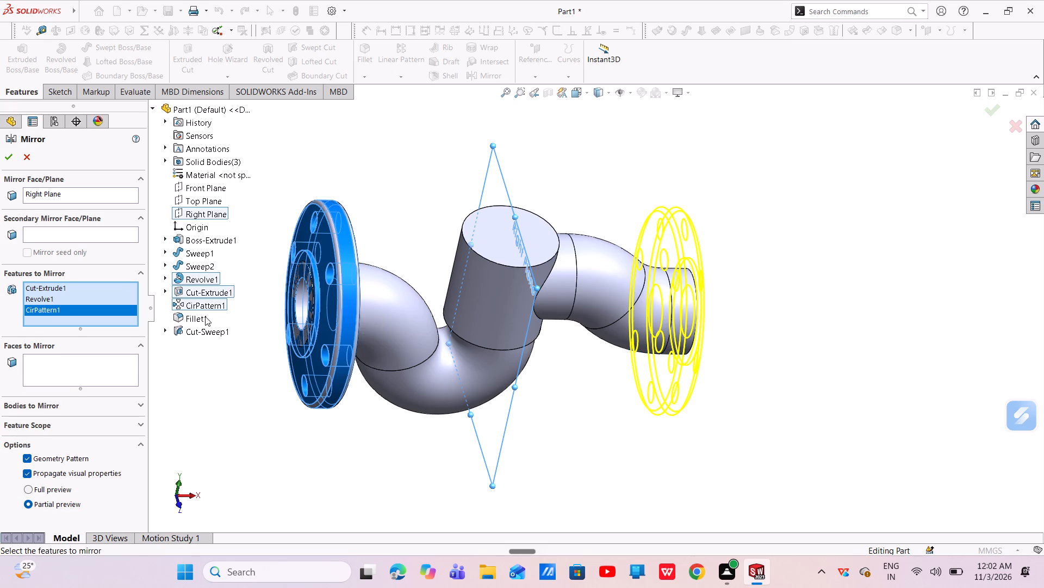
{"action": "left_click", "coordinate": [4, 156]}
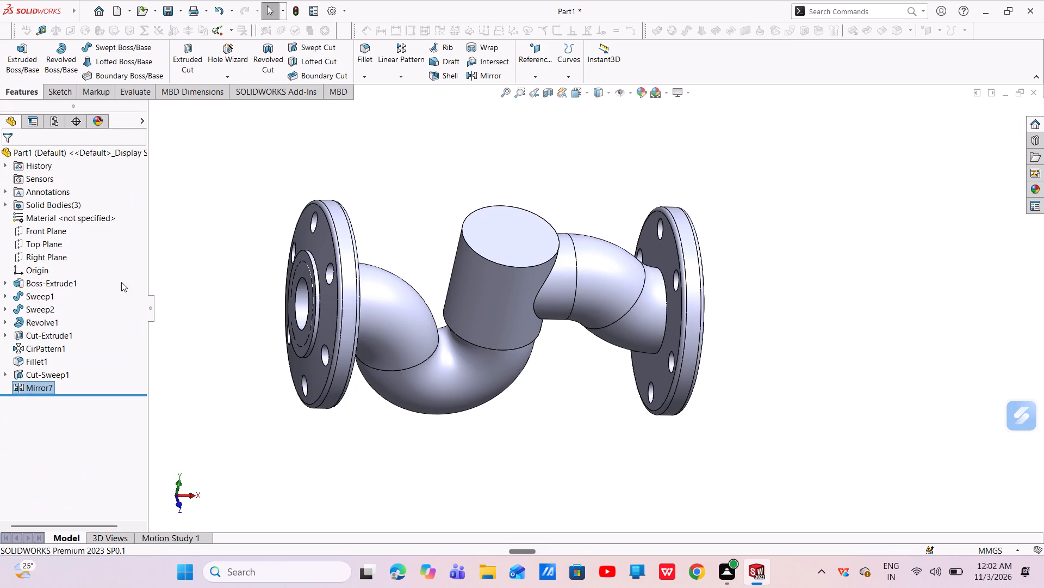
{"action": "middle_click_drag", "start_coordinate": [299, 339], "coordinate": [232, 373]}
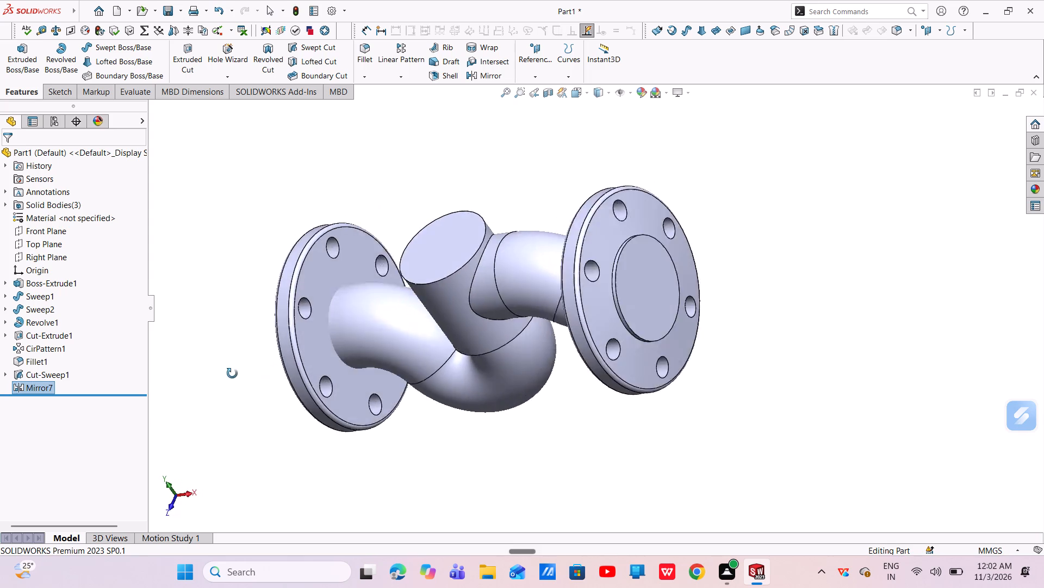
{"action": "middle_click_drag", "start_coordinate": [232, 373], "coordinate": [284, 357]}
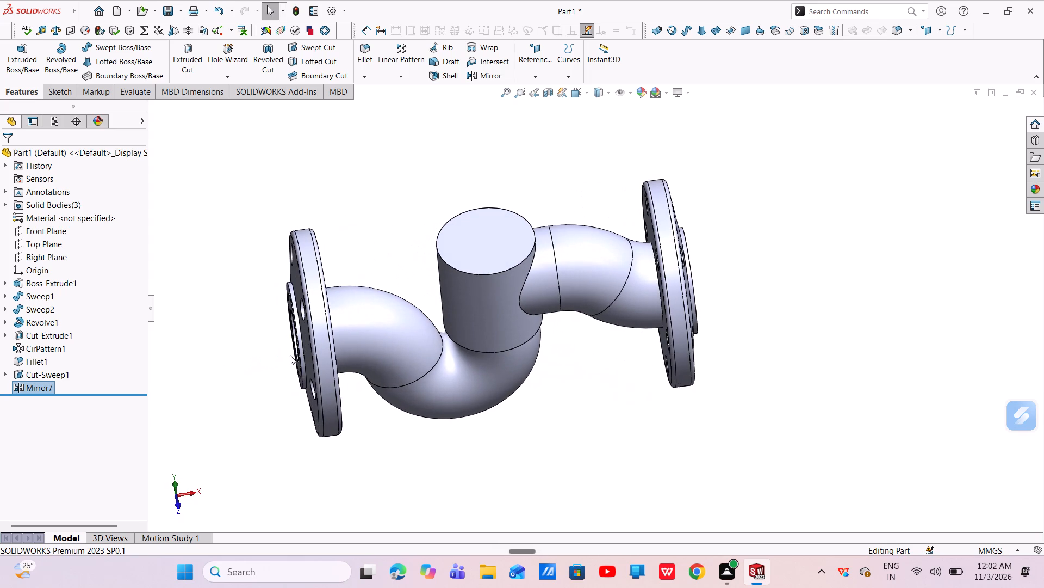
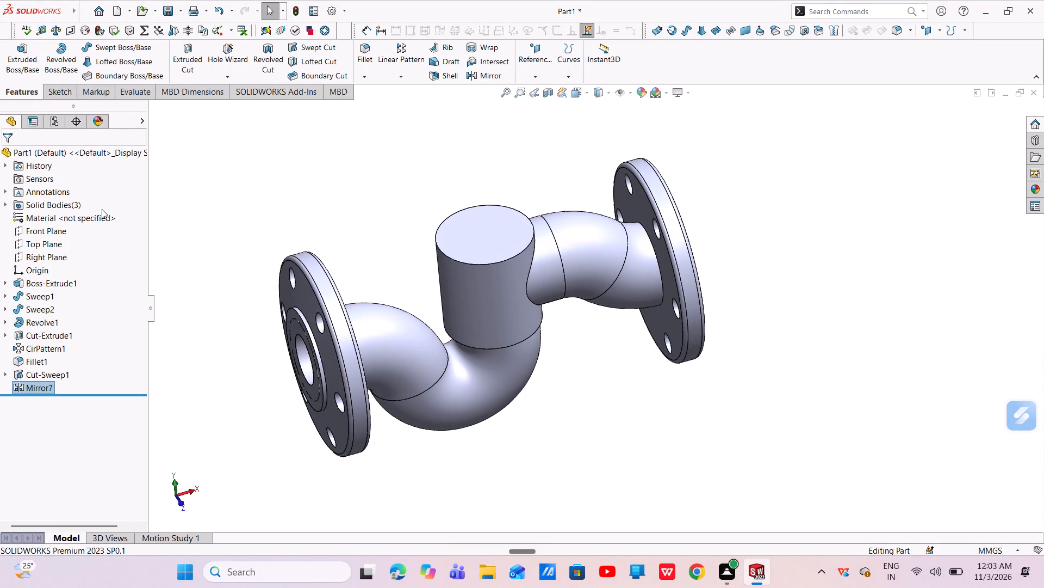
Create a swept cut with a 64 mm circular profile along Sketch43, the path of the branch pipe's Sweep2.
{"action": "left_click", "coordinate": [306, 48]}
{"action": "left_click", "coordinate": [36, 204]}
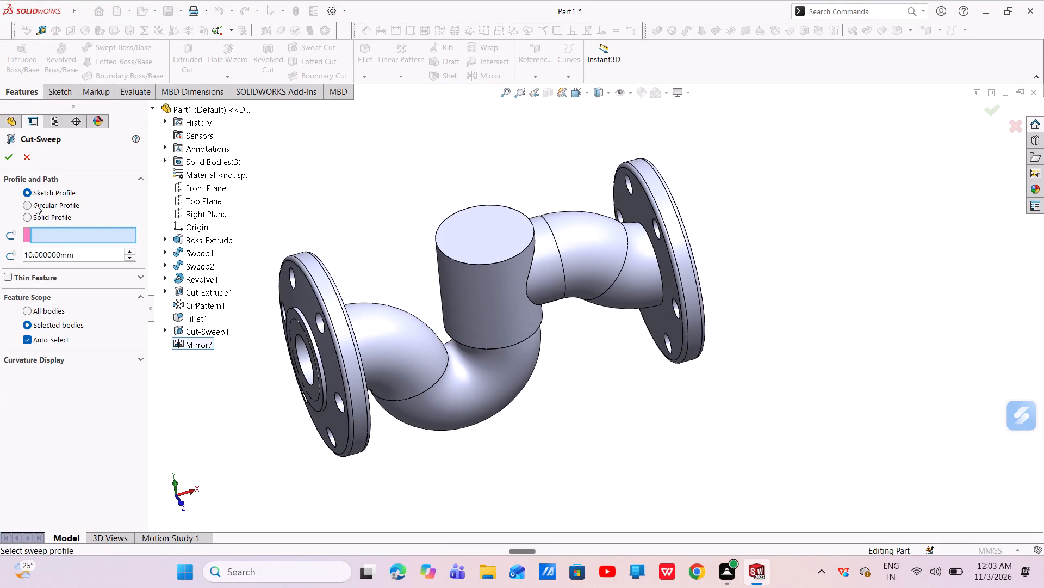
{"action": "left_click", "coordinate": [165, 266]}
{"action": "left_click", "coordinate": [208, 281]}
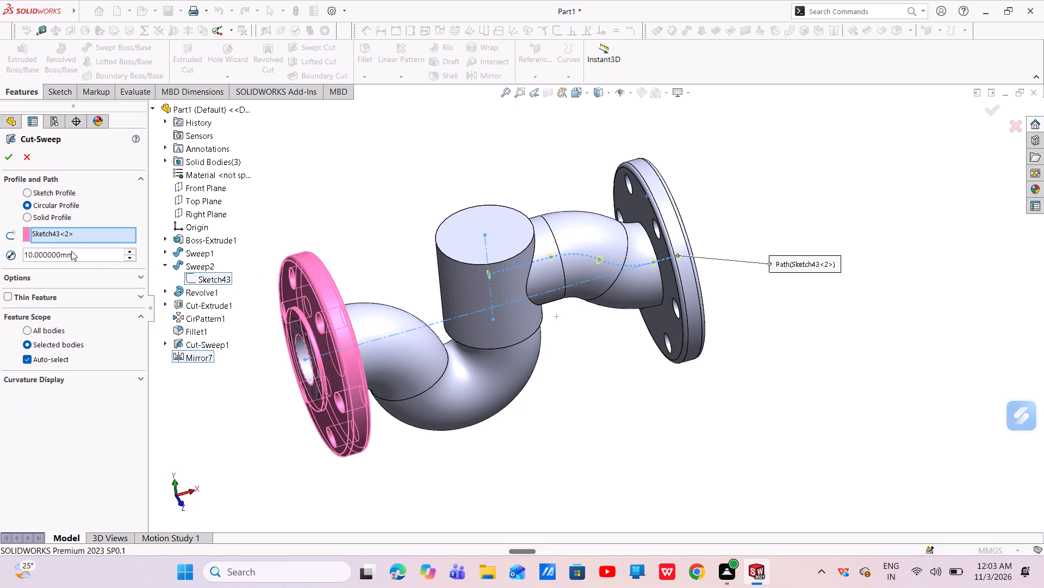
{"action": "left_click_drag", "start_coordinate": [73, 250], "coordinate": [18, 270]}
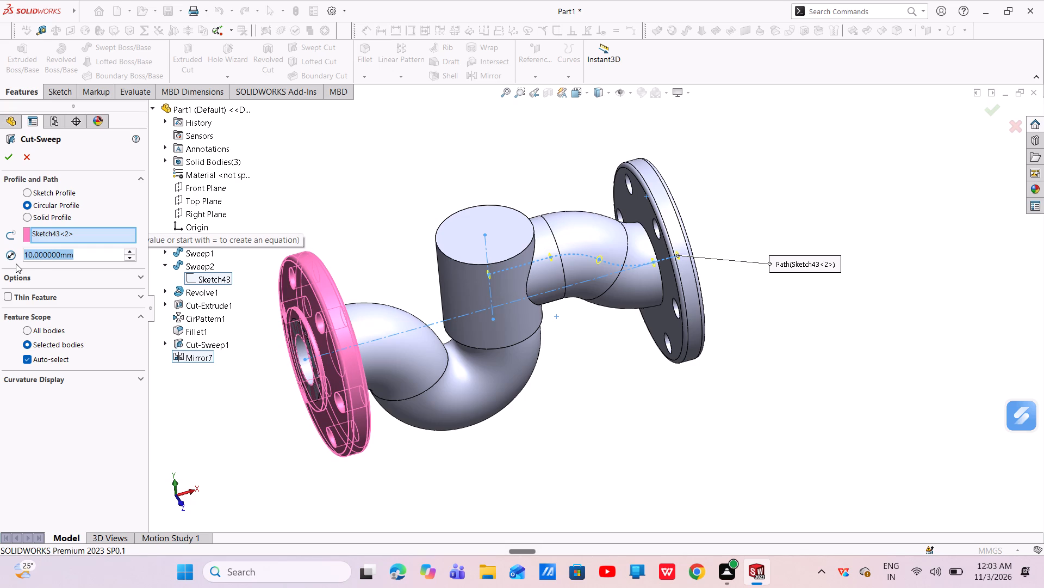
{"action": "key", "text": "BackSpace"}
{"action": "type", "text": "64"}
{"action": "key", "text": "Return"}
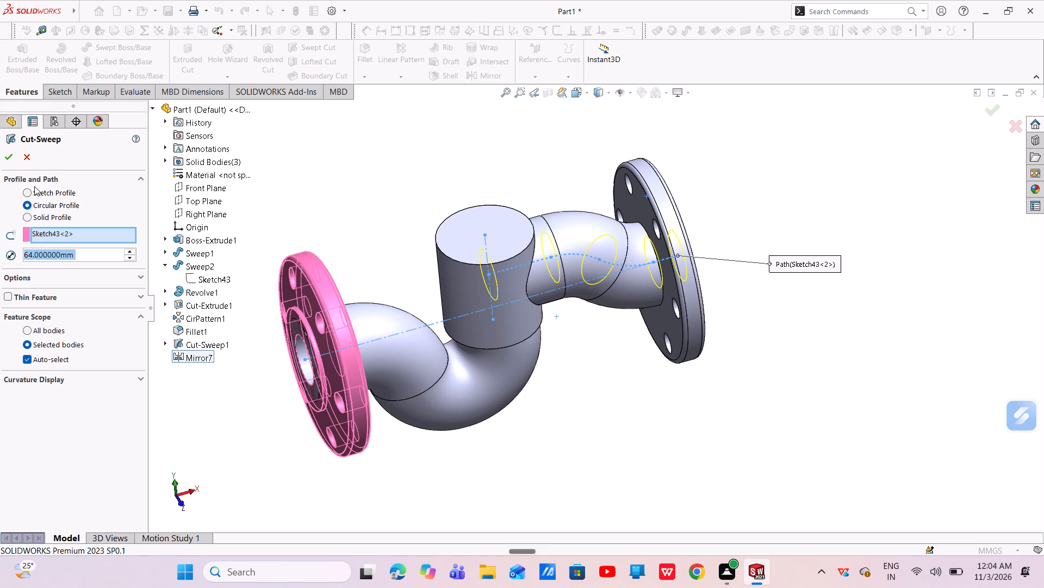
{"action": "left_click", "coordinate": [7, 160]}
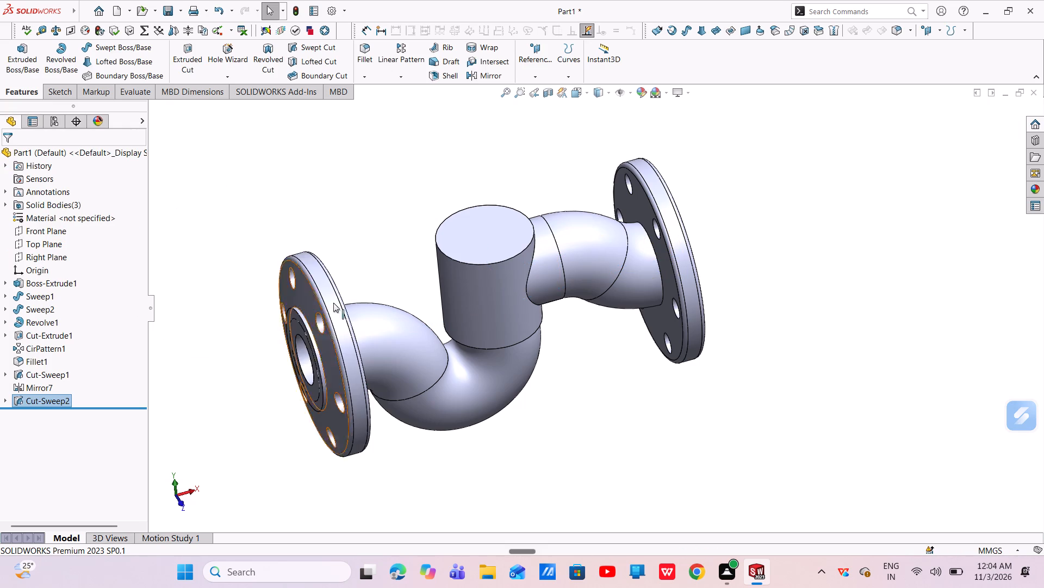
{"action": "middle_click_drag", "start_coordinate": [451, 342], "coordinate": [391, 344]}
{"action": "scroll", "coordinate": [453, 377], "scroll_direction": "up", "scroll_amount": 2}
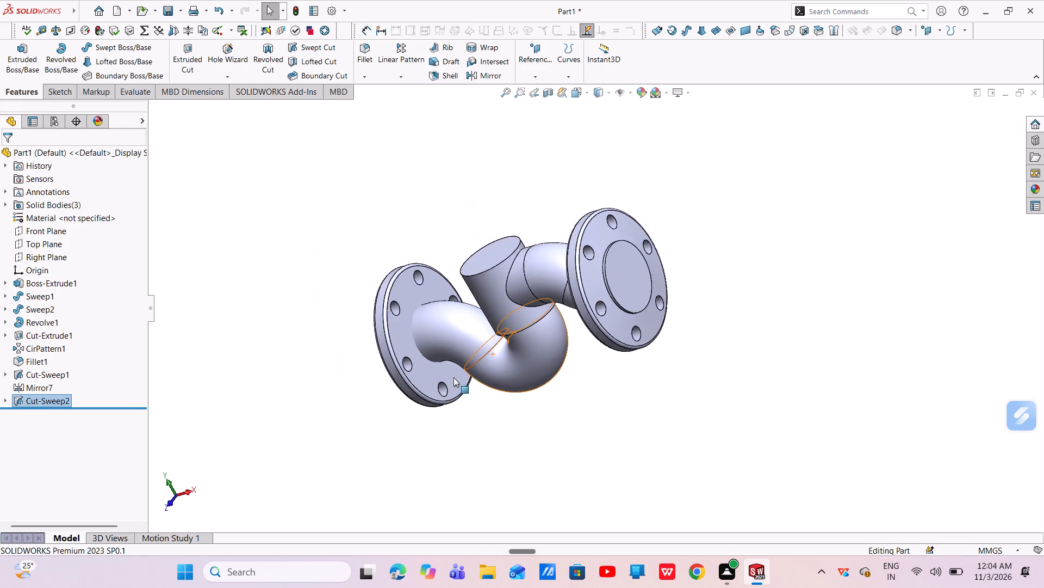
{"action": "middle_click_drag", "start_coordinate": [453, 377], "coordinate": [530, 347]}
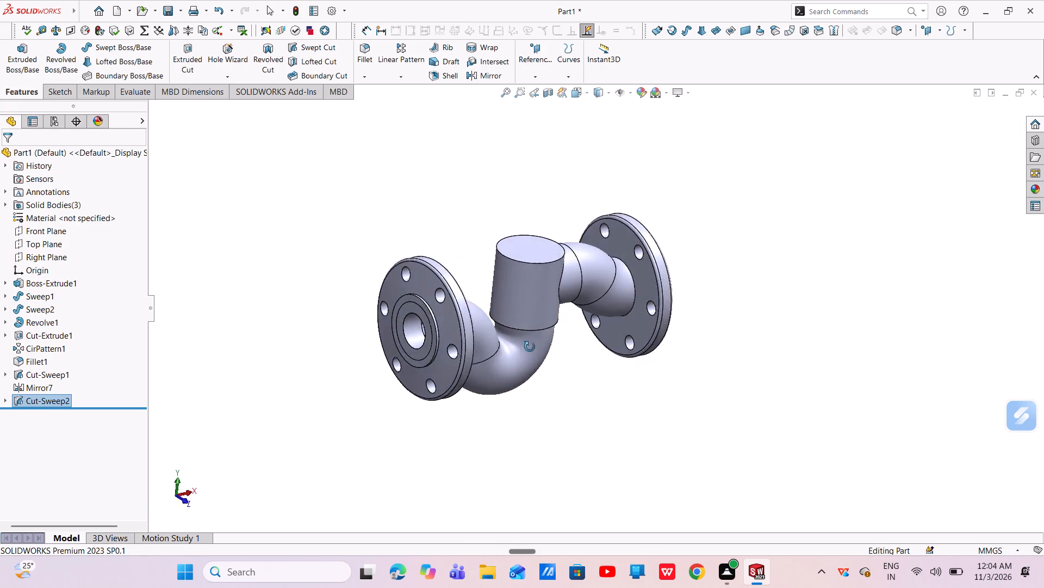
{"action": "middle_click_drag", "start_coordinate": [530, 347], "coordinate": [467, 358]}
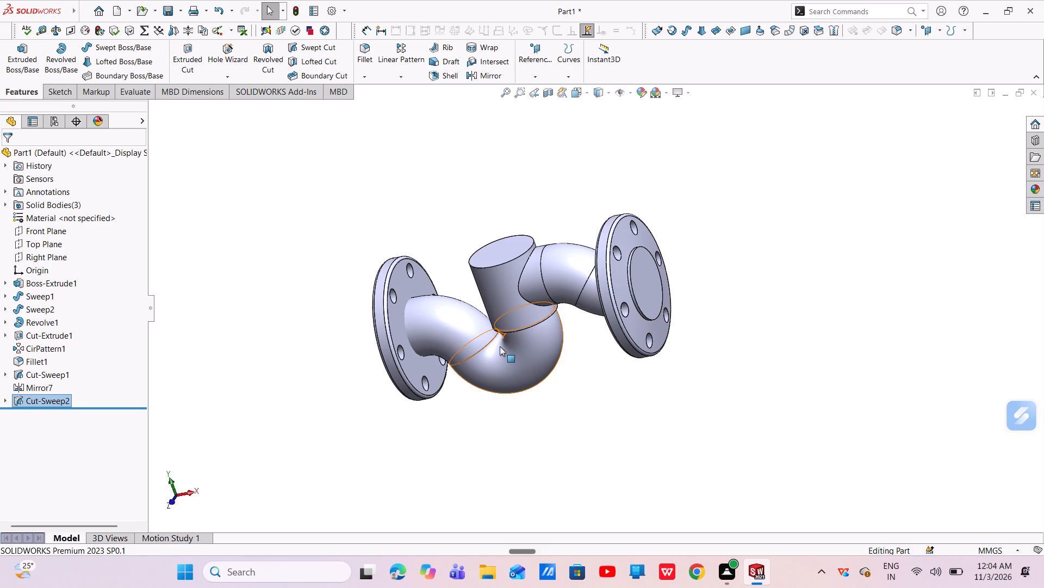
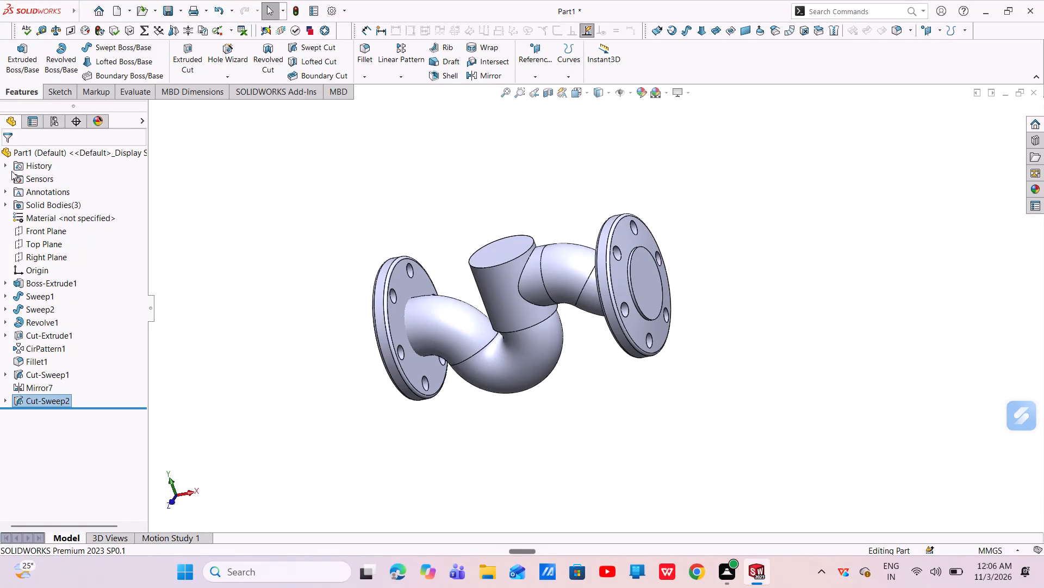
Try a swept cut with a 64 mm circular profile along Sketch43, the path sketch of Sweep2.
{"action": "left_click", "coordinate": [5, 294]}
{"action": "left_click", "coordinate": [39, 307]}
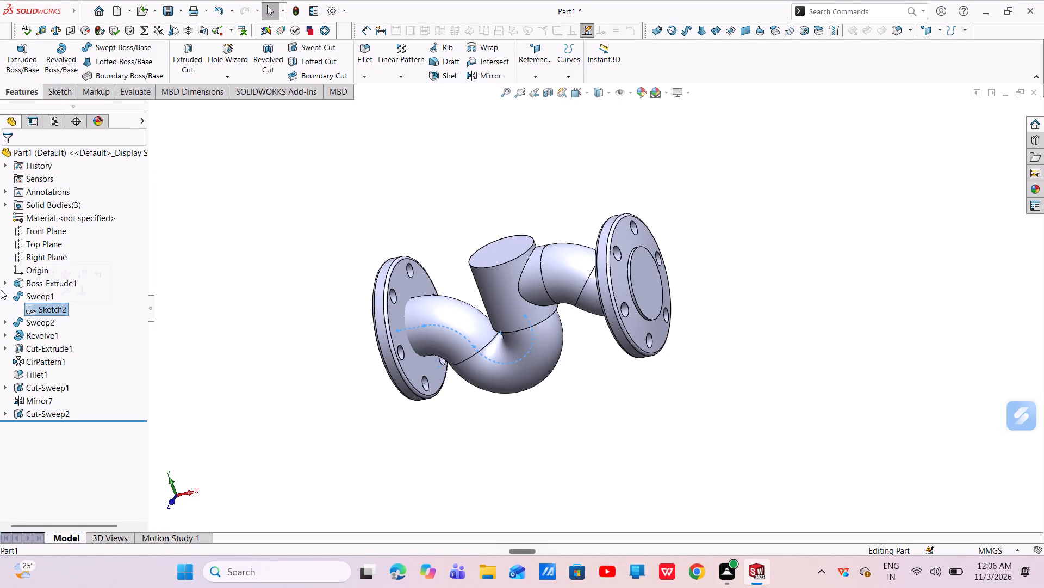
{"action": "left_click", "coordinate": [4, 293]}
{"action": "left_click", "coordinate": [4, 305]}
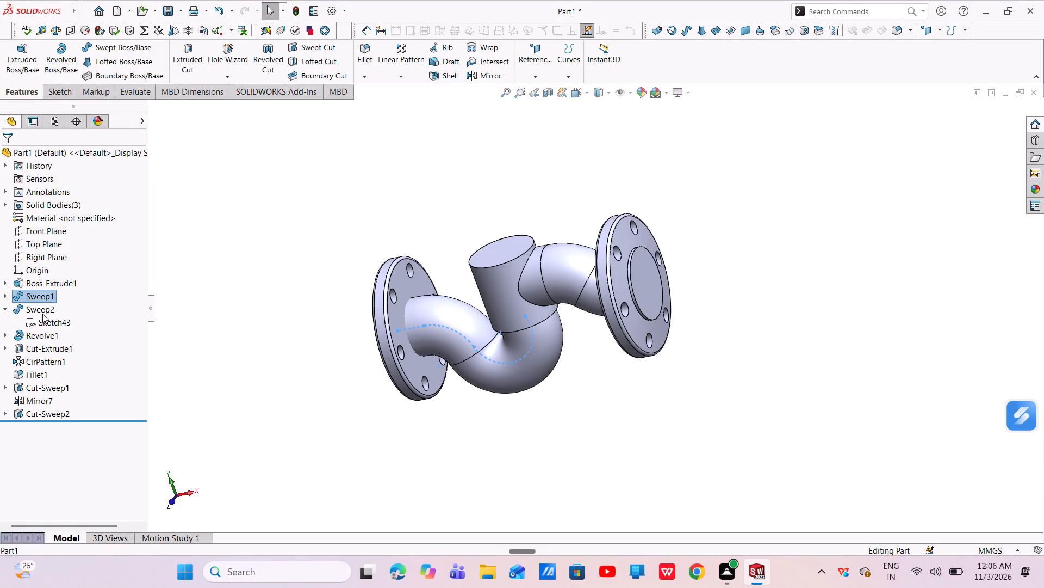
{"action": "left_click", "coordinate": [50, 320]}
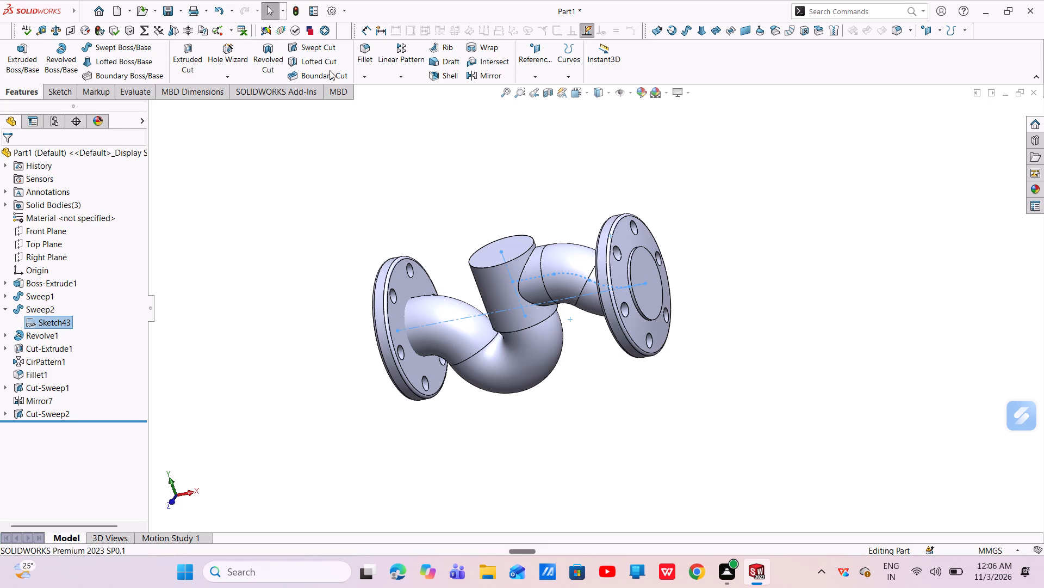
{"action": "left_click", "coordinate": [312, 53]}
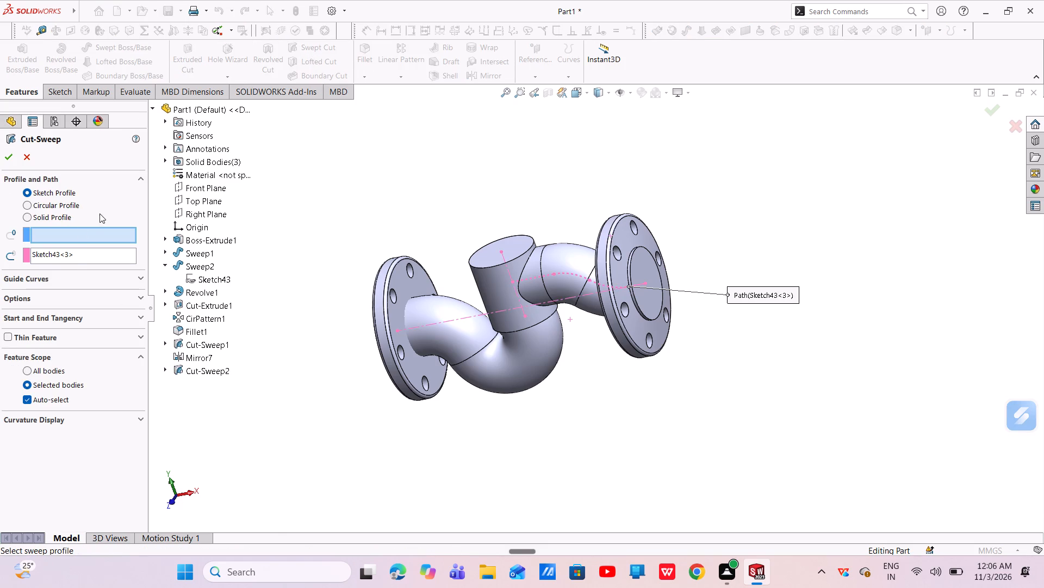
{"action": "left_click", "coordinate": [43, 207]}
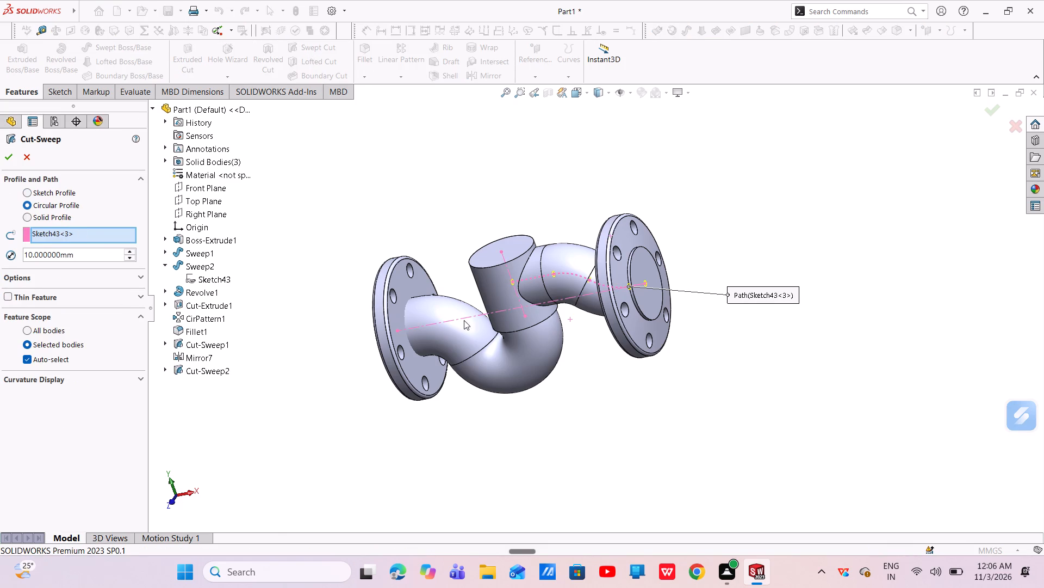
{"action": "middle_click_drag", "start_coordinate": [475, 321], "coordinate": [525, 335]}
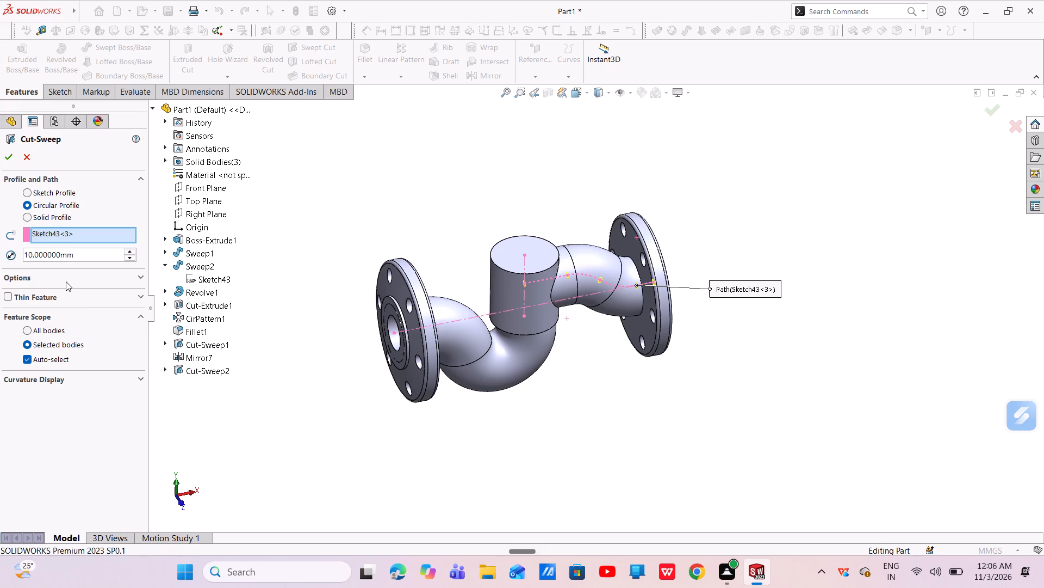
{"action": "left_click_drag", "start_coordinate": [77, 256], "coordinate": [0, 280]}
{"action": "key", "text": "BackSpace"}
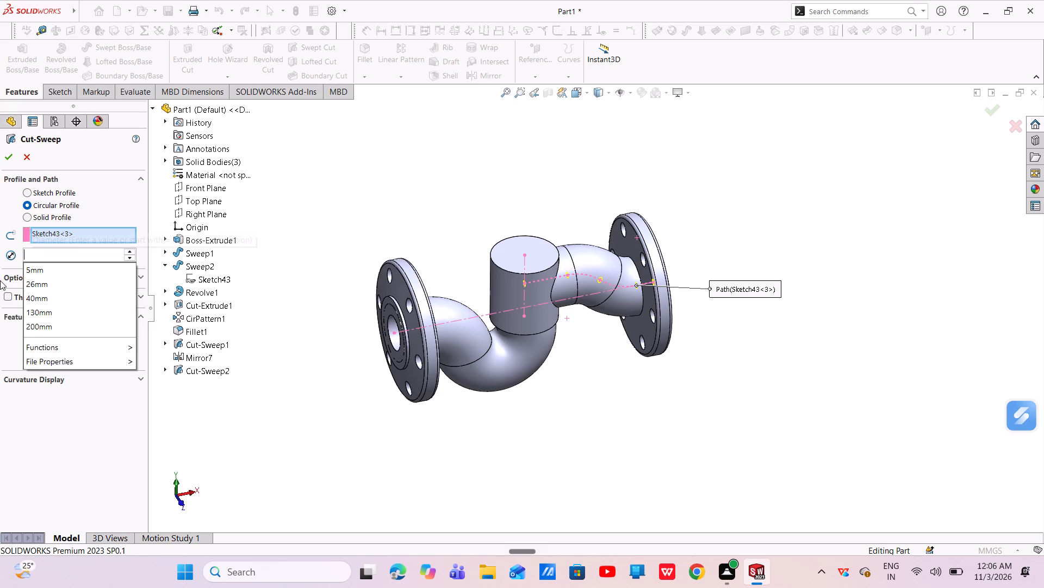
{"action": "type", "text": "64"}
{"action": "key", "text": "Return"}
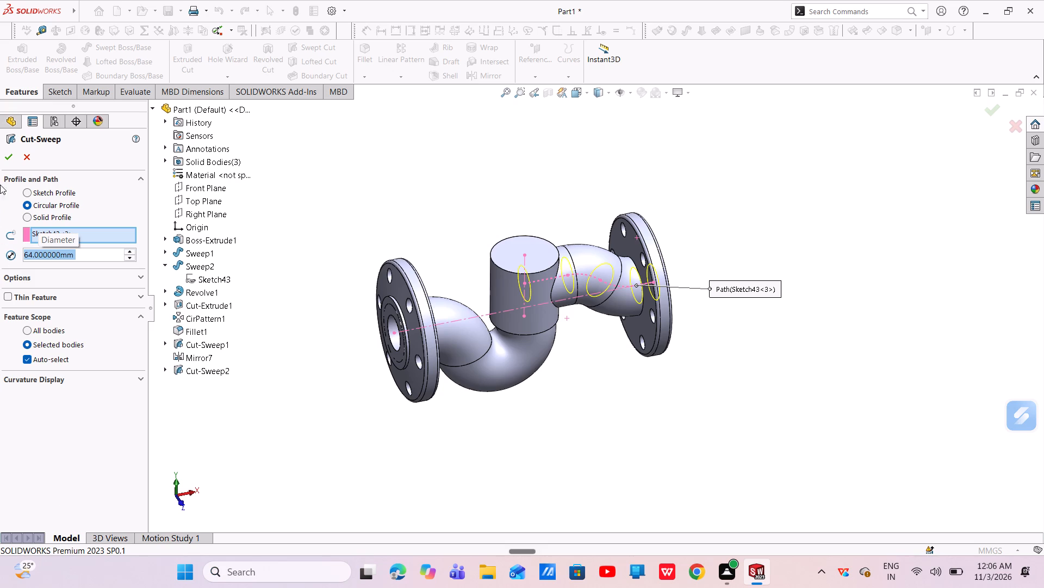
{"action": "left_click", "coordinate": [10, 155]}
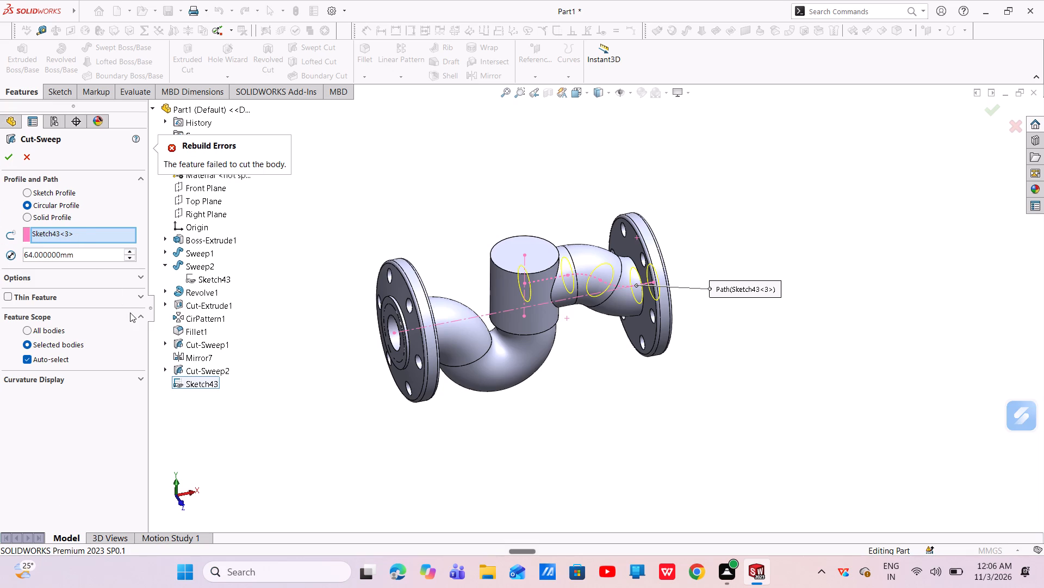
{"action": "left_click", "coordinate": [200, 266]}
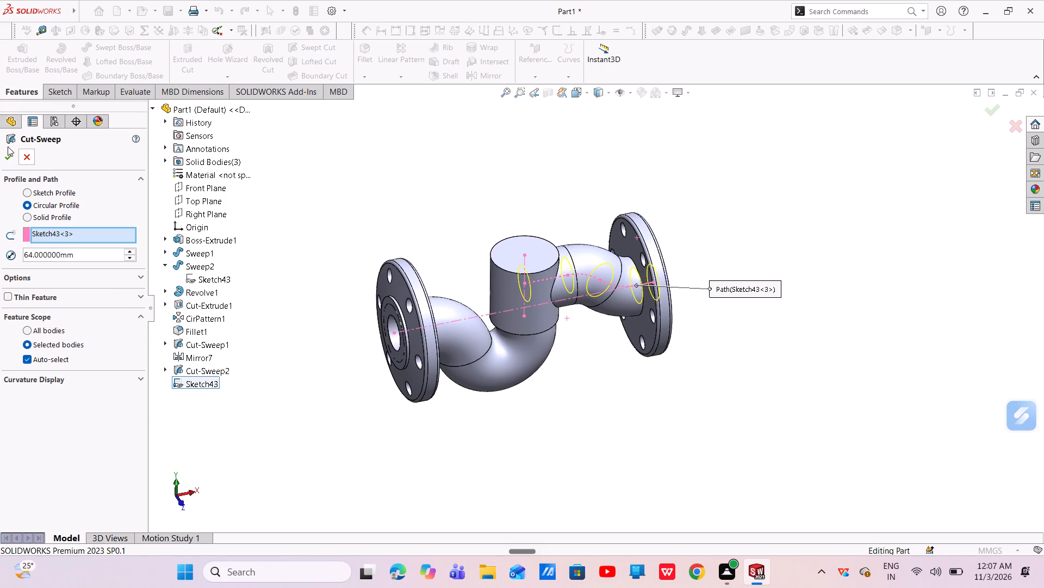
{"action": "left_click", "coordinate": [13, 151]}
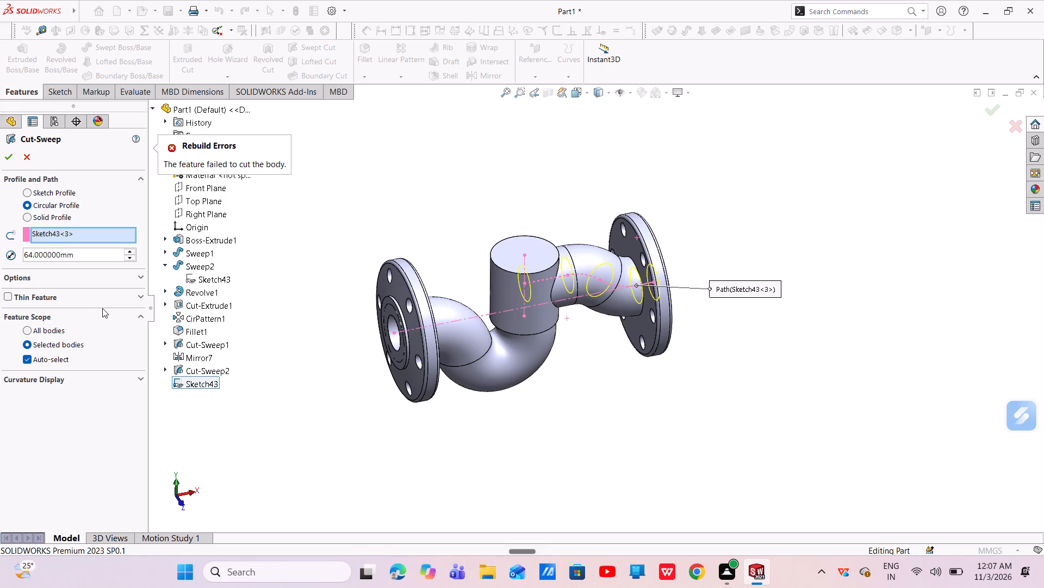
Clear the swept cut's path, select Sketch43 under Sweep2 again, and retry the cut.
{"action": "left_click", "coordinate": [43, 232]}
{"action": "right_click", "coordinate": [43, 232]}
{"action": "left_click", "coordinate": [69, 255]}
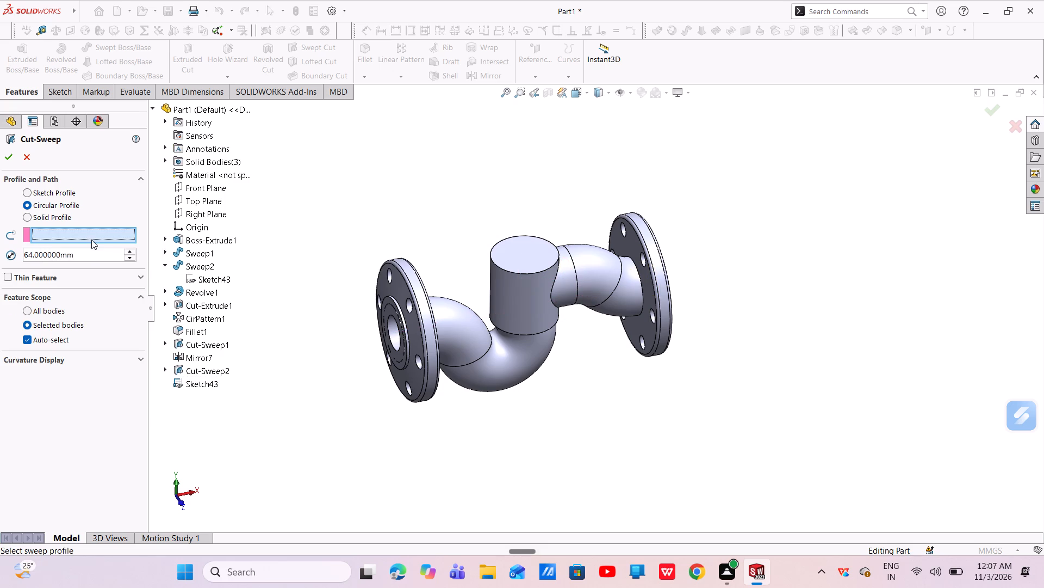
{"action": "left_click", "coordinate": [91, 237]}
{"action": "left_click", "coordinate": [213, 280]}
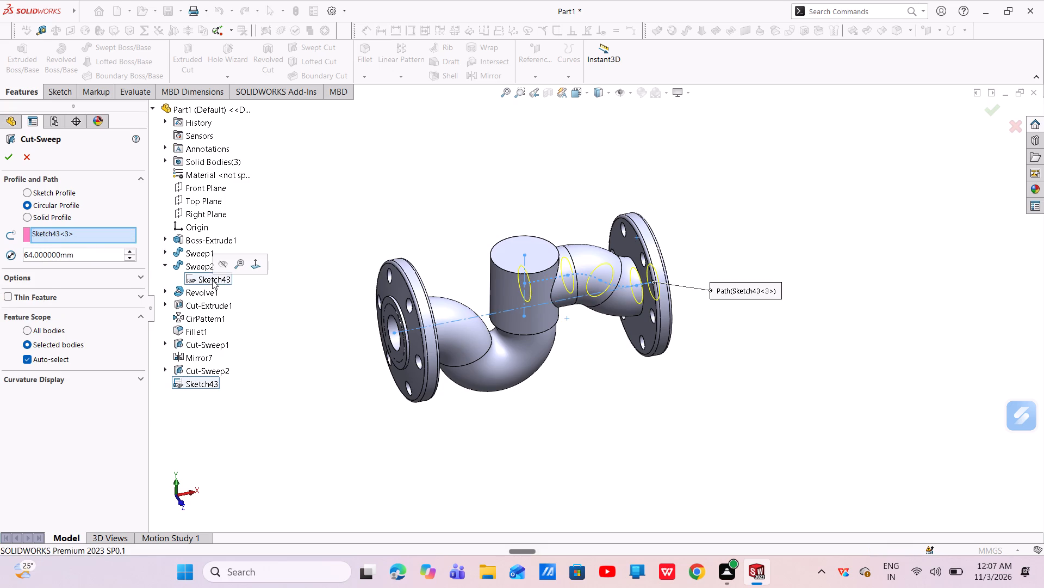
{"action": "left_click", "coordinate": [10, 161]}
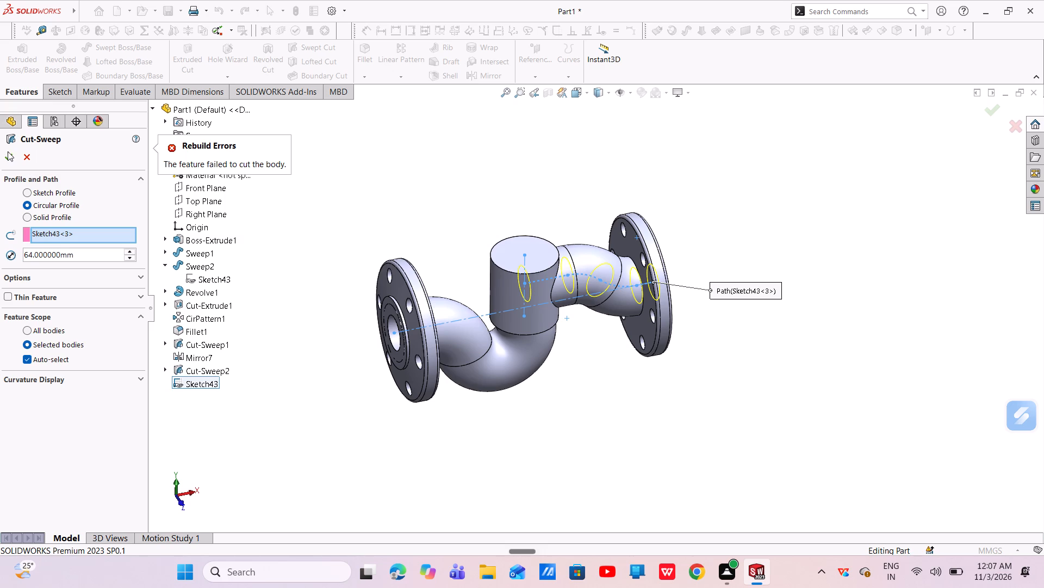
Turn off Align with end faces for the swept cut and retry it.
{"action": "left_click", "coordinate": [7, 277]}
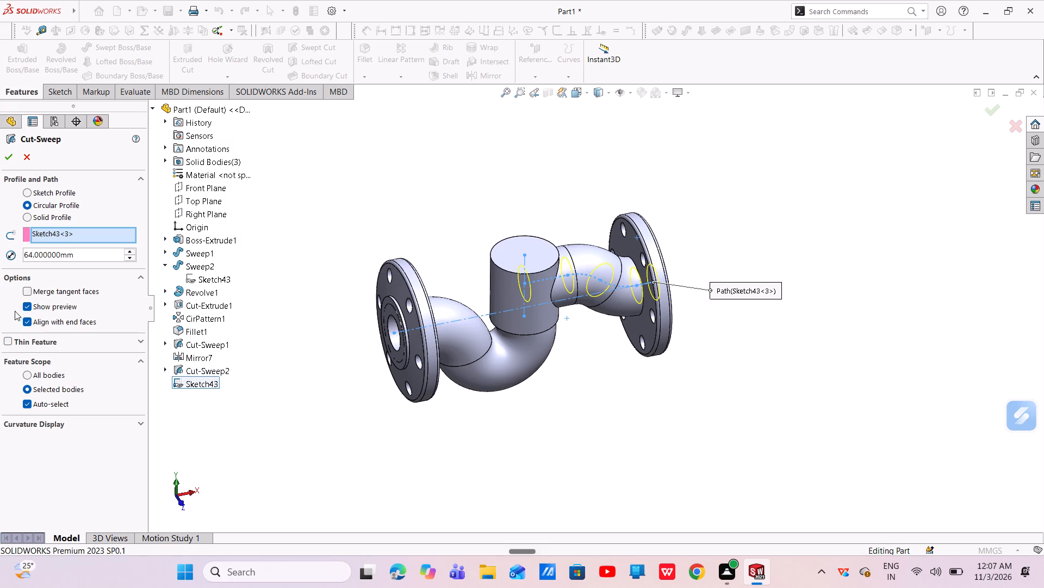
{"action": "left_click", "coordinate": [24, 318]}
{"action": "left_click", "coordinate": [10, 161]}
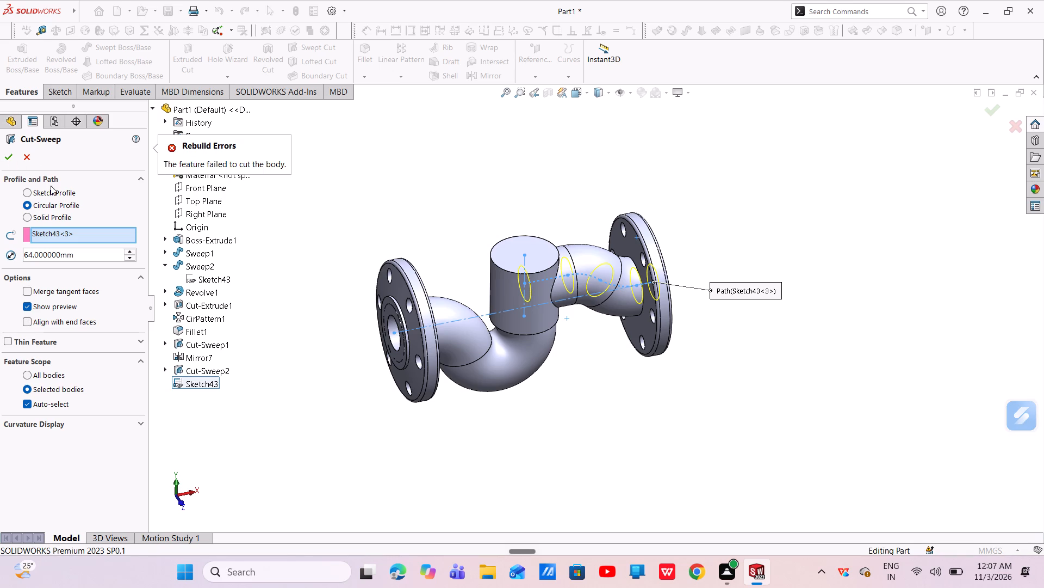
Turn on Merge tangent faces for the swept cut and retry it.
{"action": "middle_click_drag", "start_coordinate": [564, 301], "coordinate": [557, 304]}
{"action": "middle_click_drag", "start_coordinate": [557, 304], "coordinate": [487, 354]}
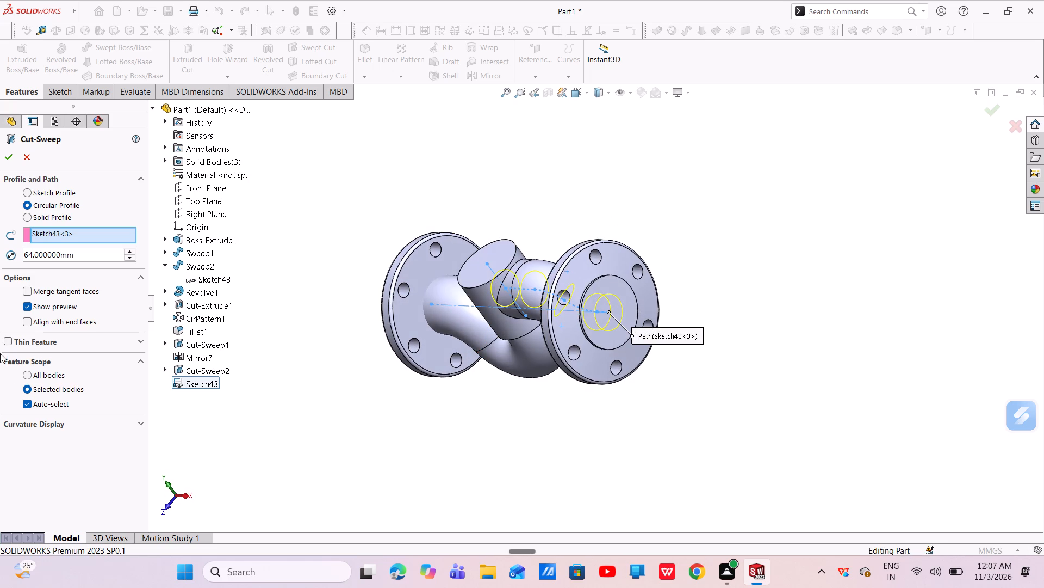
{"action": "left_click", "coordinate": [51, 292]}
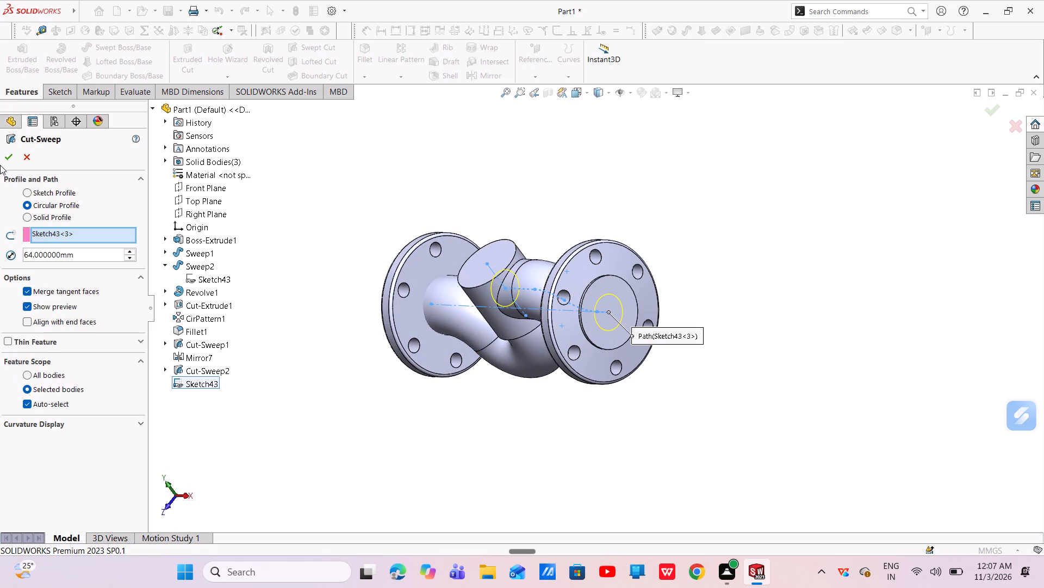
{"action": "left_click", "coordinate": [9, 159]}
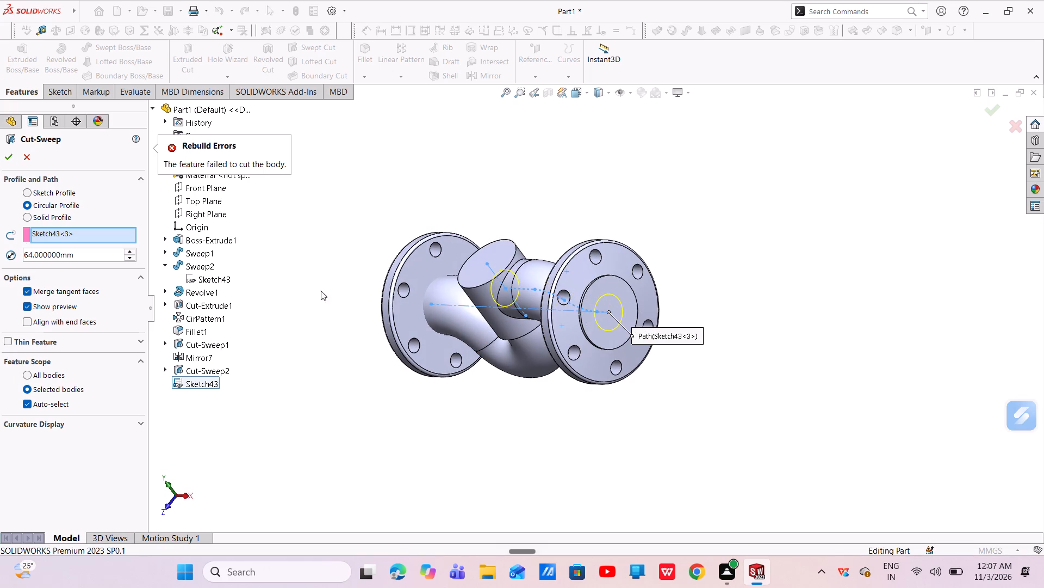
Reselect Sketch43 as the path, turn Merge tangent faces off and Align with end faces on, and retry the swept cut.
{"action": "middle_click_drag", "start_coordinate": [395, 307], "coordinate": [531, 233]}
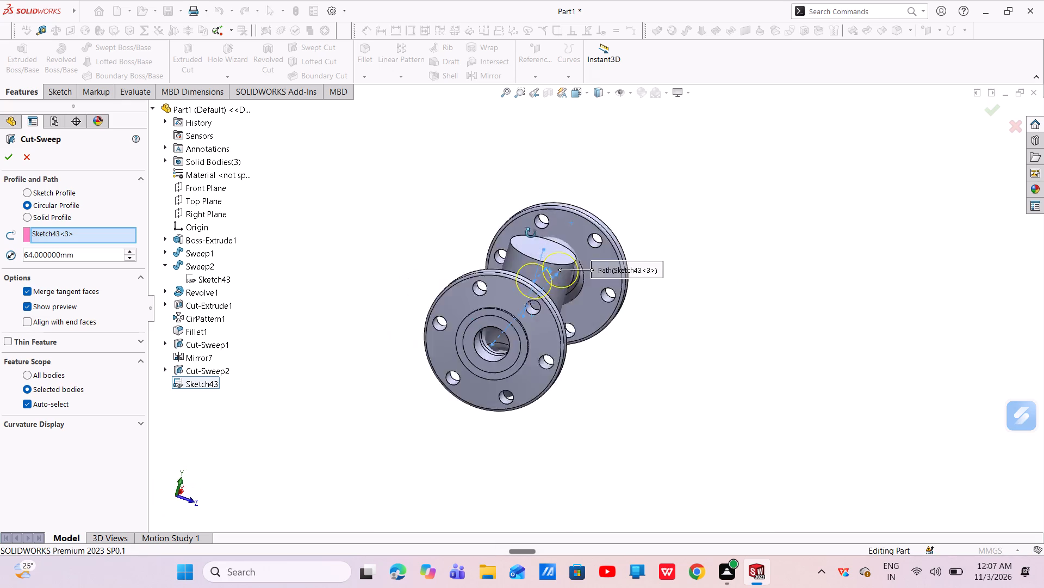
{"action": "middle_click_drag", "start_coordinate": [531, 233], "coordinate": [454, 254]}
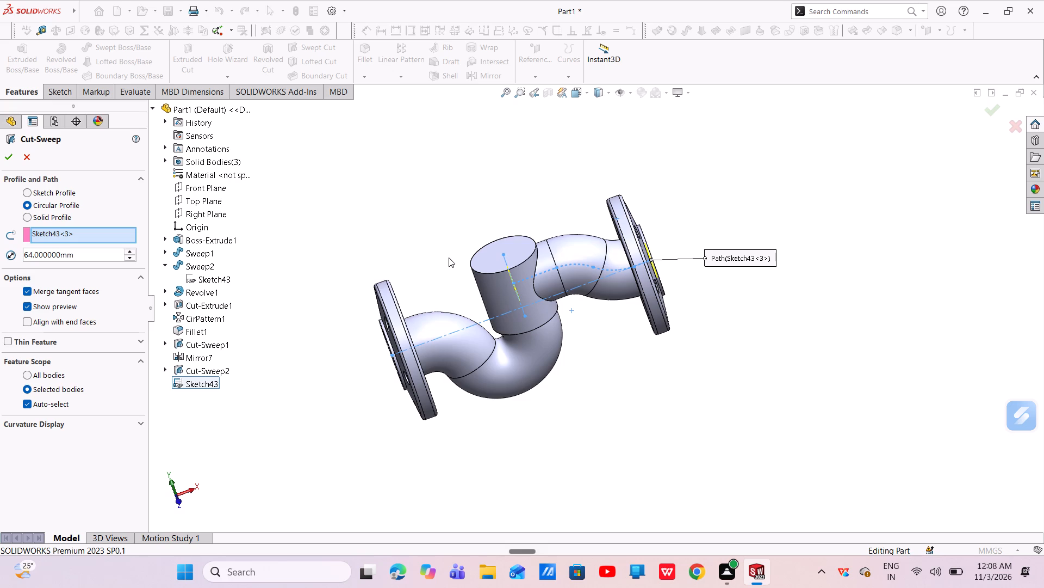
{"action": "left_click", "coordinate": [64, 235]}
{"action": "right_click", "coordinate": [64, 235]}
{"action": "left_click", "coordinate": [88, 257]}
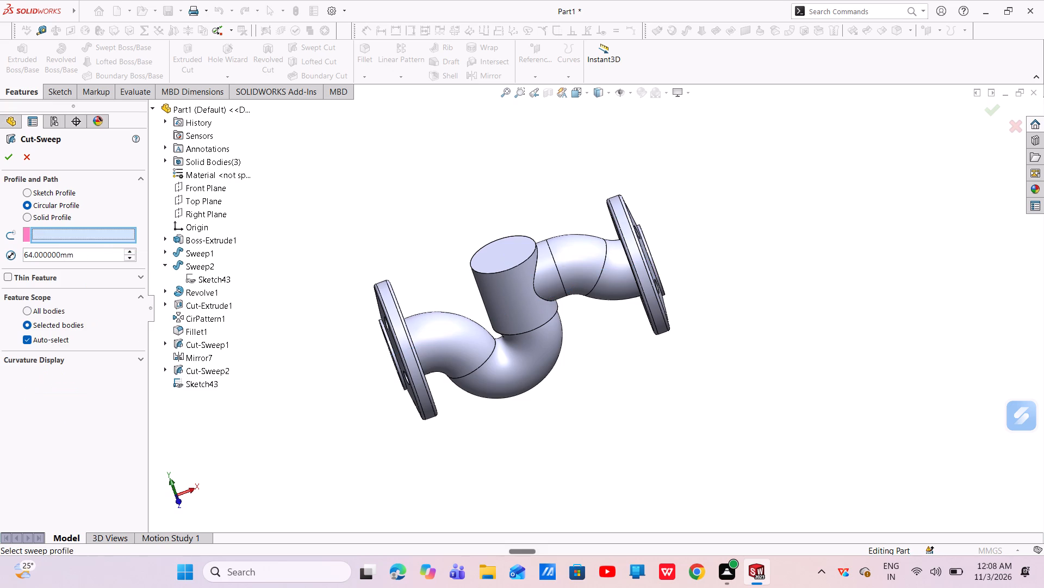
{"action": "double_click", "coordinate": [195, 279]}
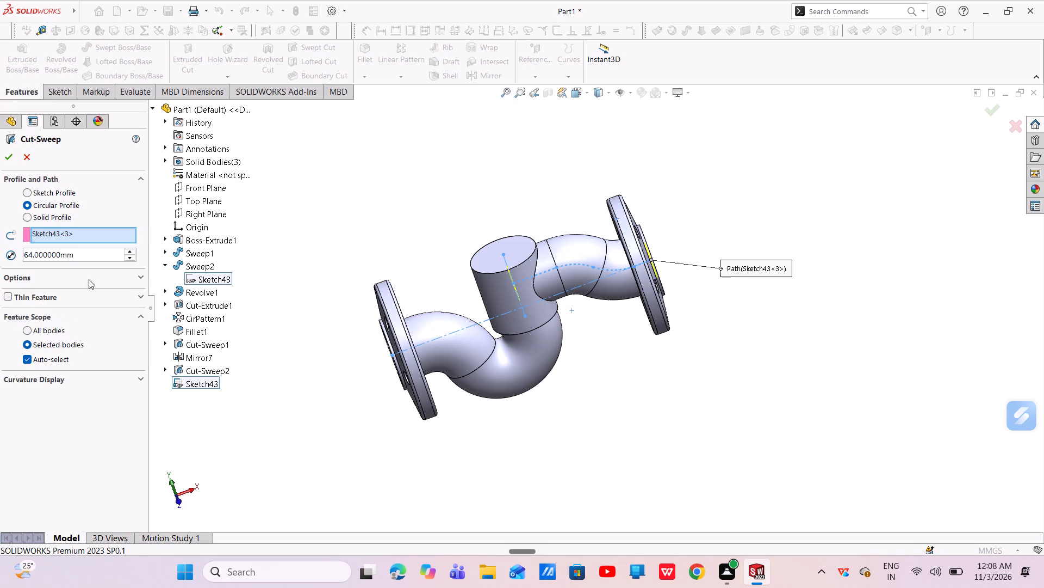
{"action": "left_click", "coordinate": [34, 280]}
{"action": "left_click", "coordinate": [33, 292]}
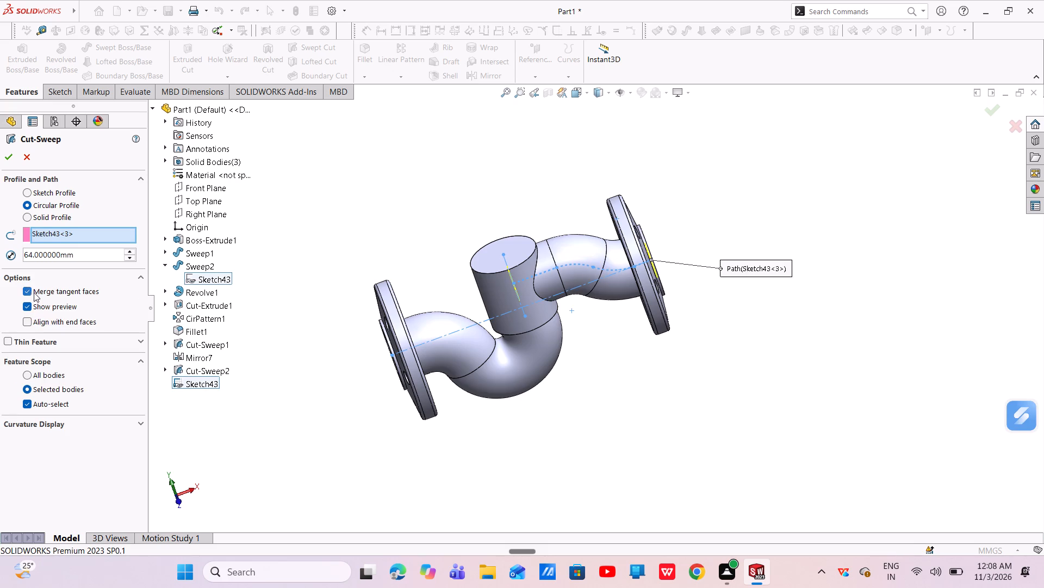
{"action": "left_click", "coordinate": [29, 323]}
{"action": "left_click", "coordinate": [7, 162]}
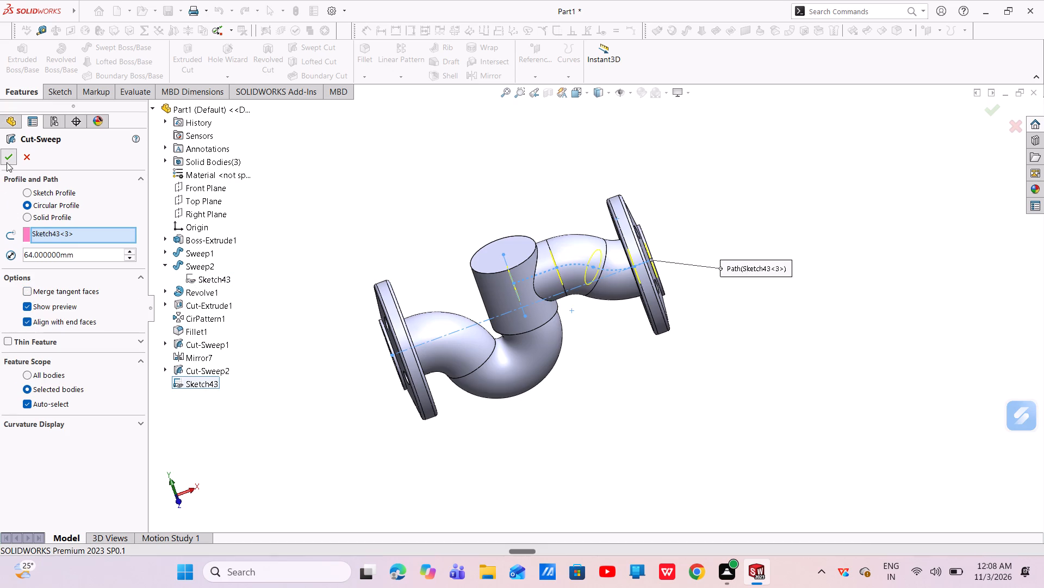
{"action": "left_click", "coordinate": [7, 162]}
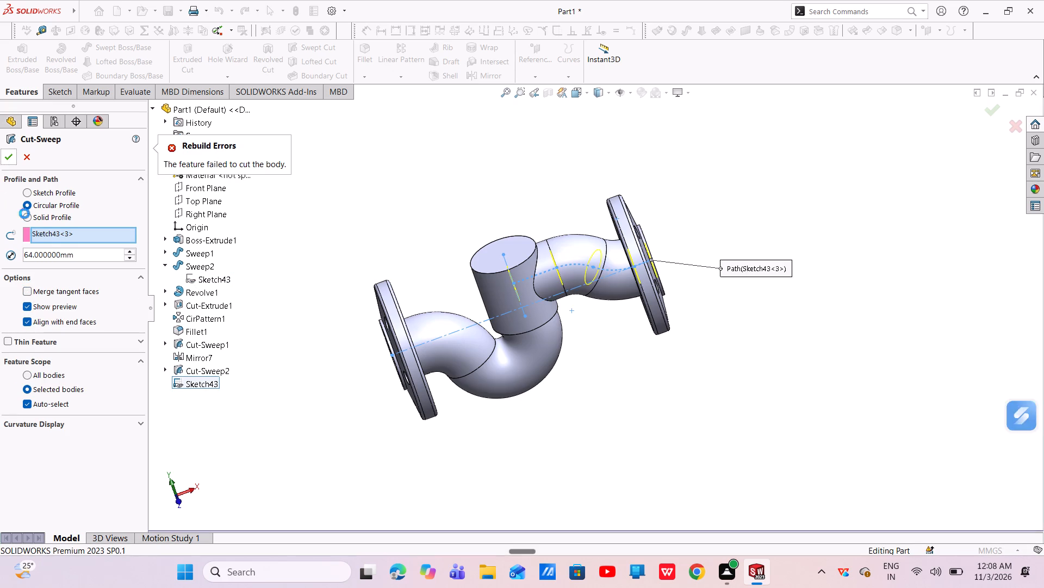
Turn off Align with end faces again and retry the 64 mm swept cut.
{"action": "left_click", "coordinate": [54, 324]}
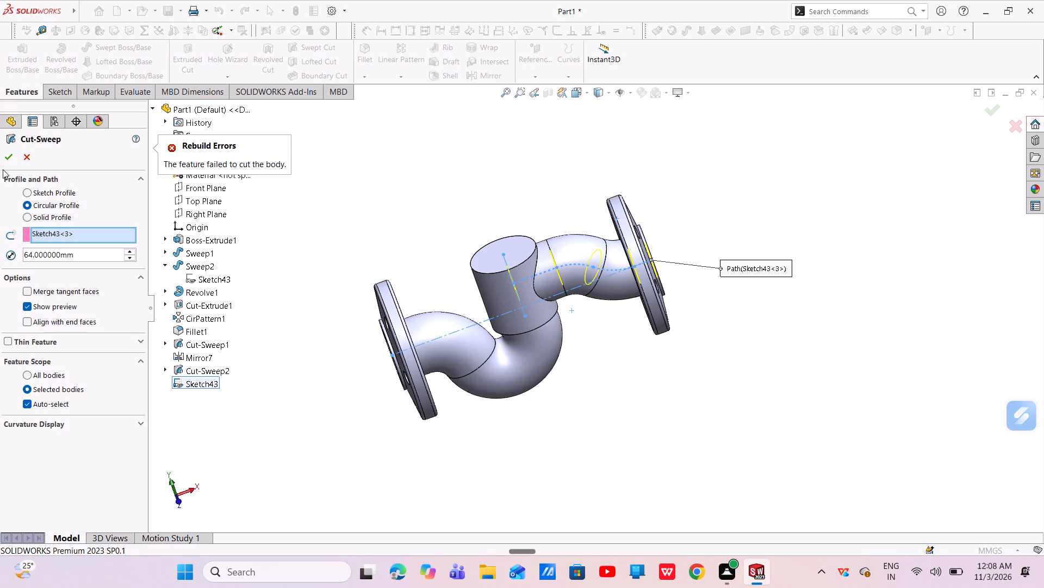
{"action": "left_click", "coordinate": [9, 162]}
{"action": "double_click", "coordinate": [9, 162]}
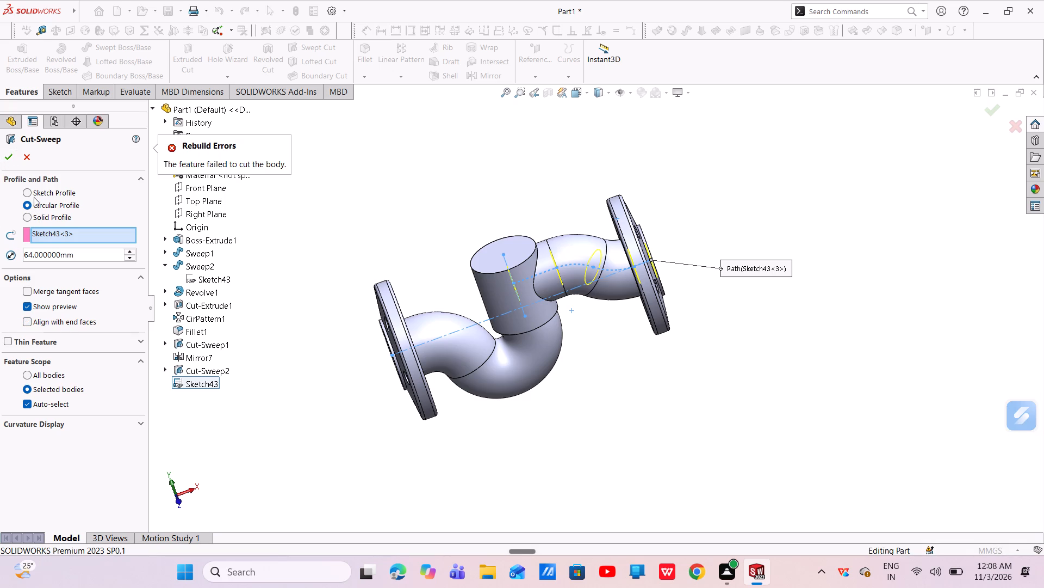
Switch the profile type to Sketch Profile and back to Circular Profile, turn off Show preview, and retry the swept cut.
{"action": "left_click", "coordinate": [34, 192]}
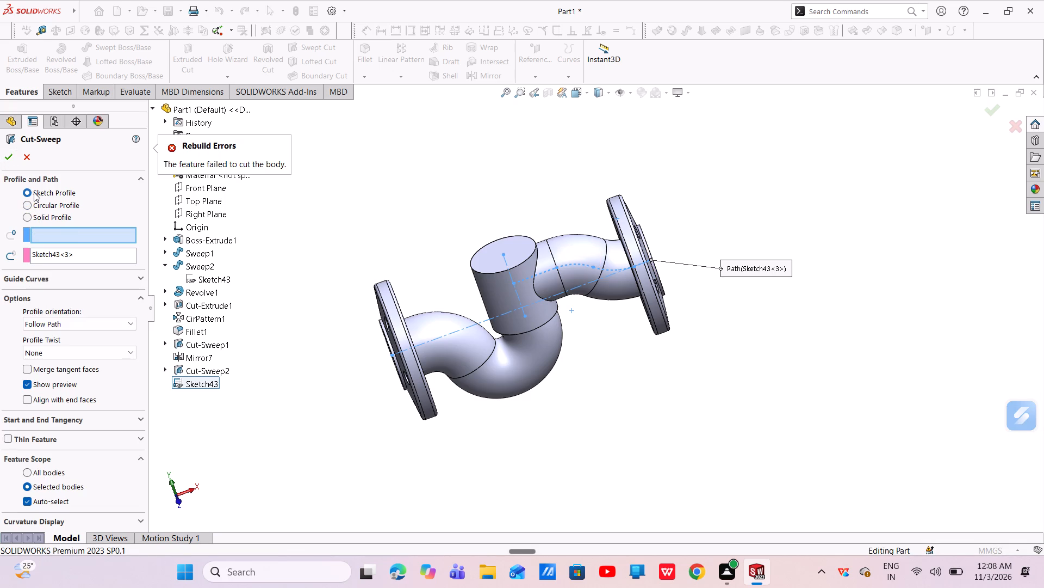
{"action": "left_click", "coordinate": [23, 207]}
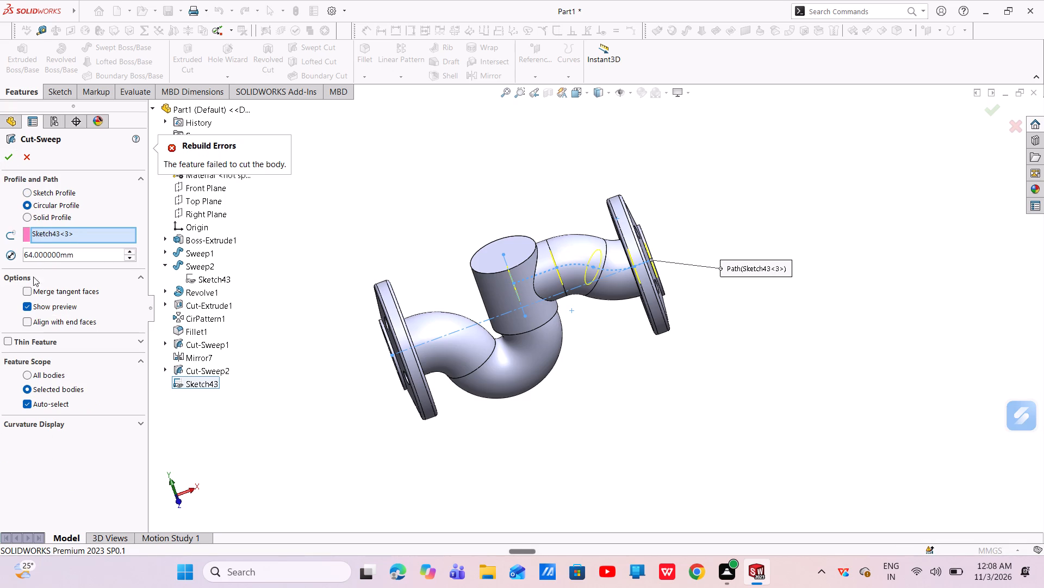
{"action": "left_click", "coordinate": [26, 301]}
{"action": "left_click", "coordinate": [27, 304]}
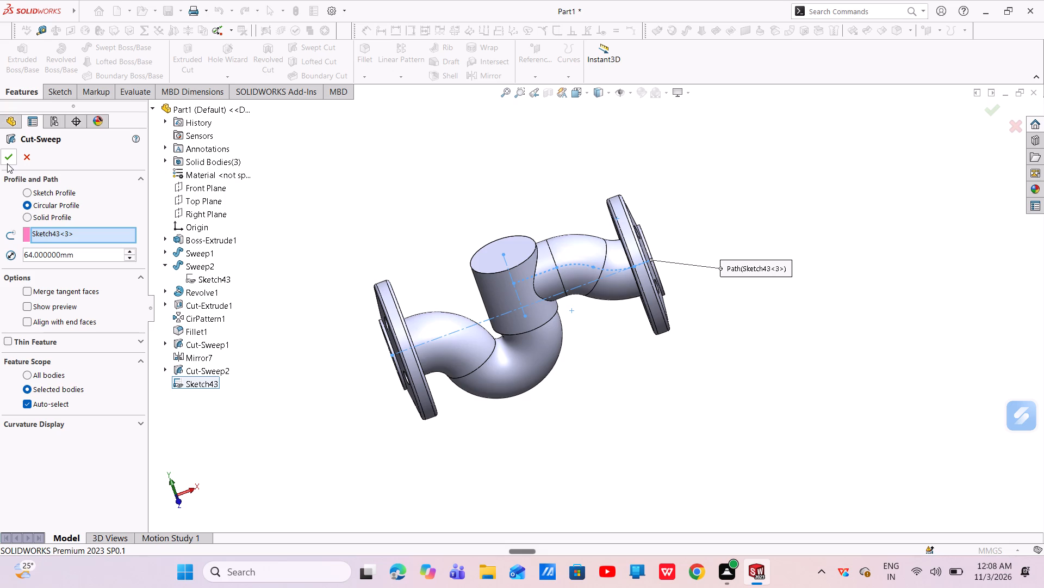
{"action": "left_click", "coordinate": [7, 163]}
{"action": "left_click", "coordinate": [7, 163]}
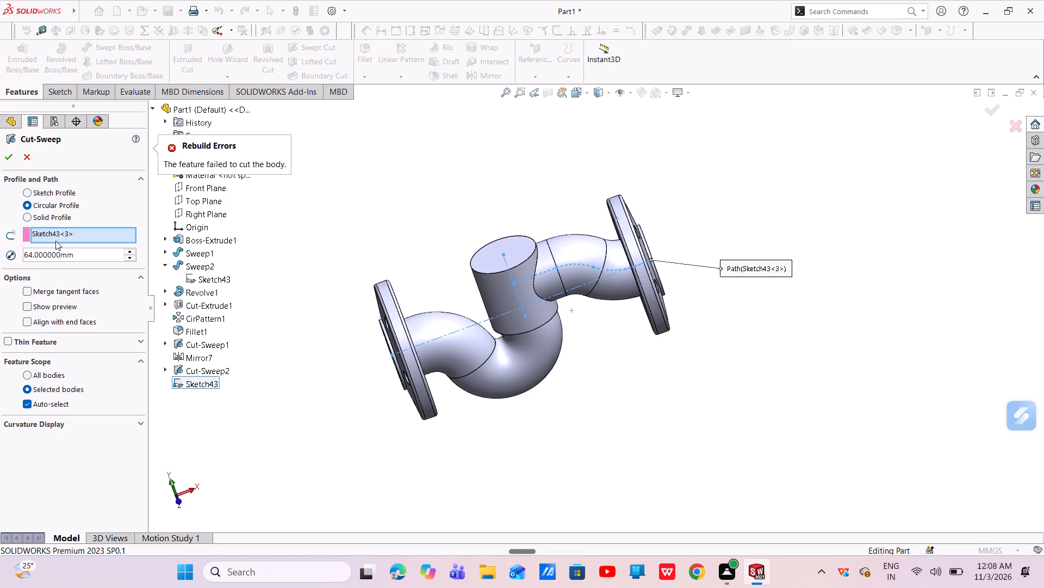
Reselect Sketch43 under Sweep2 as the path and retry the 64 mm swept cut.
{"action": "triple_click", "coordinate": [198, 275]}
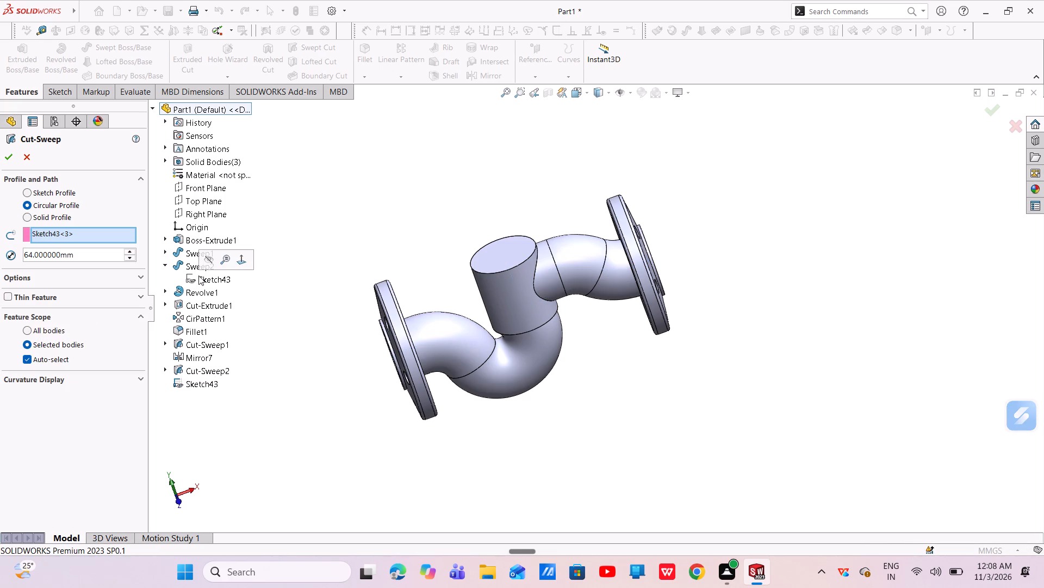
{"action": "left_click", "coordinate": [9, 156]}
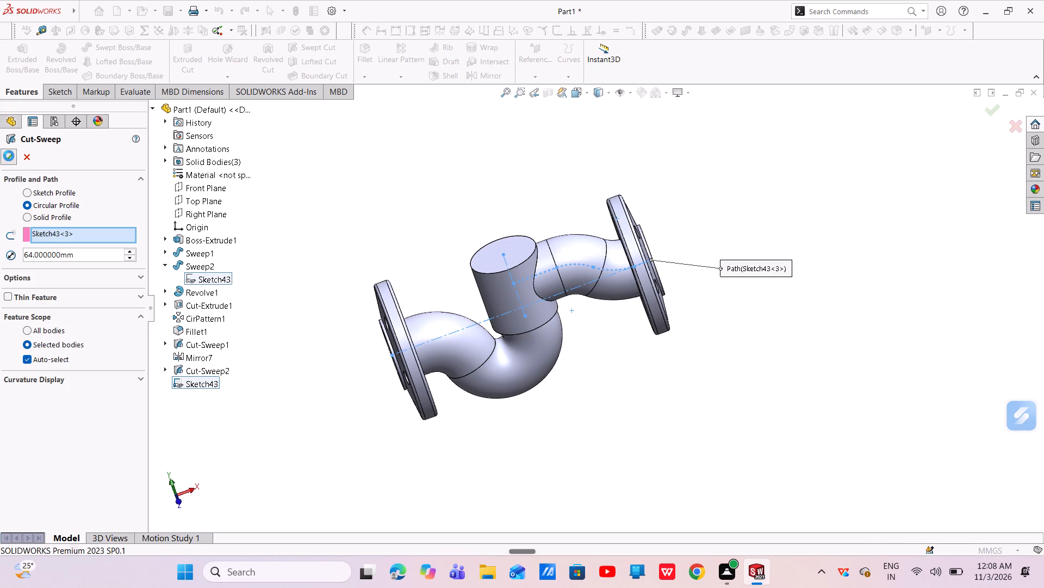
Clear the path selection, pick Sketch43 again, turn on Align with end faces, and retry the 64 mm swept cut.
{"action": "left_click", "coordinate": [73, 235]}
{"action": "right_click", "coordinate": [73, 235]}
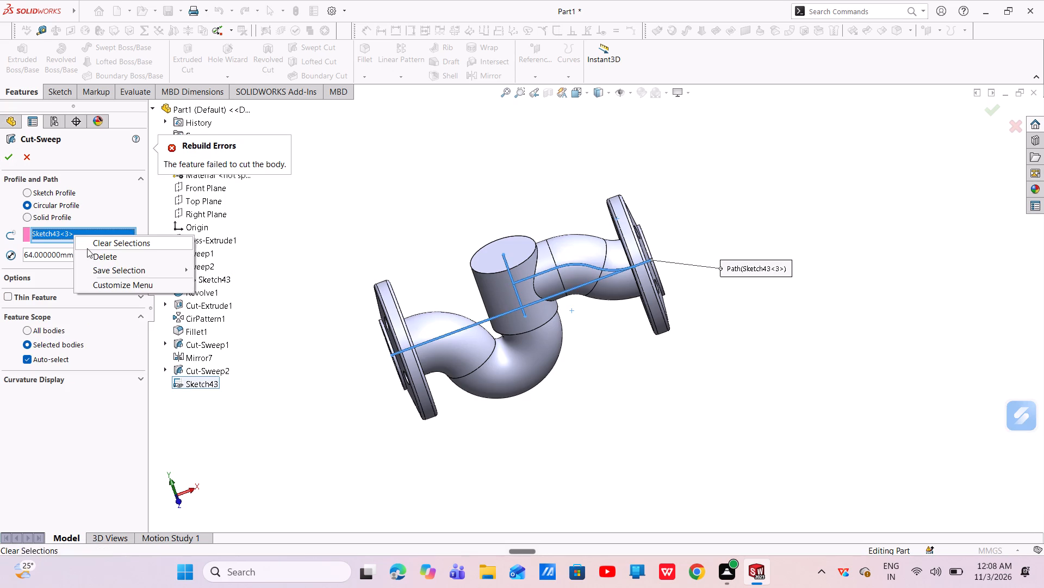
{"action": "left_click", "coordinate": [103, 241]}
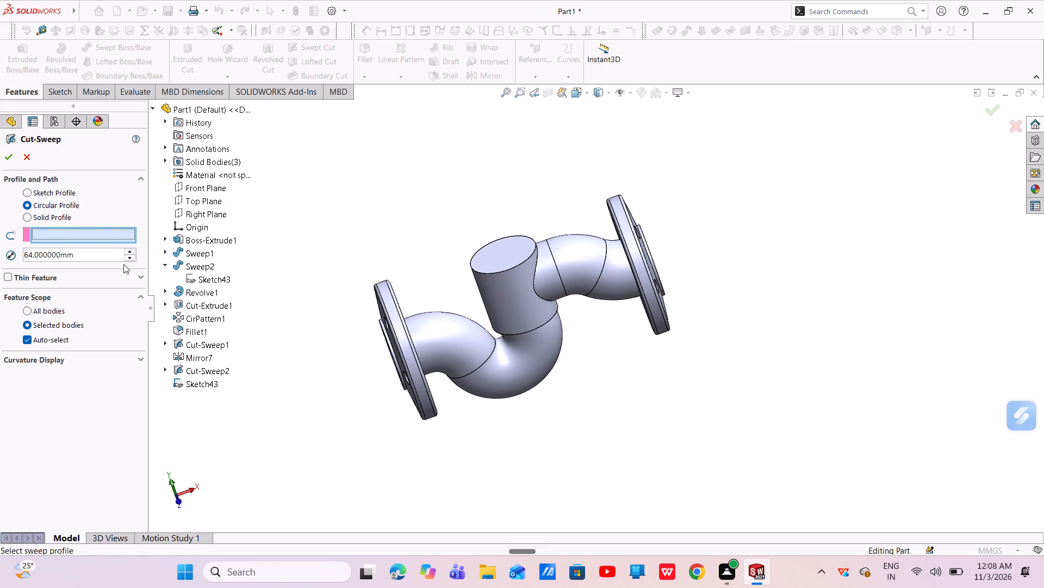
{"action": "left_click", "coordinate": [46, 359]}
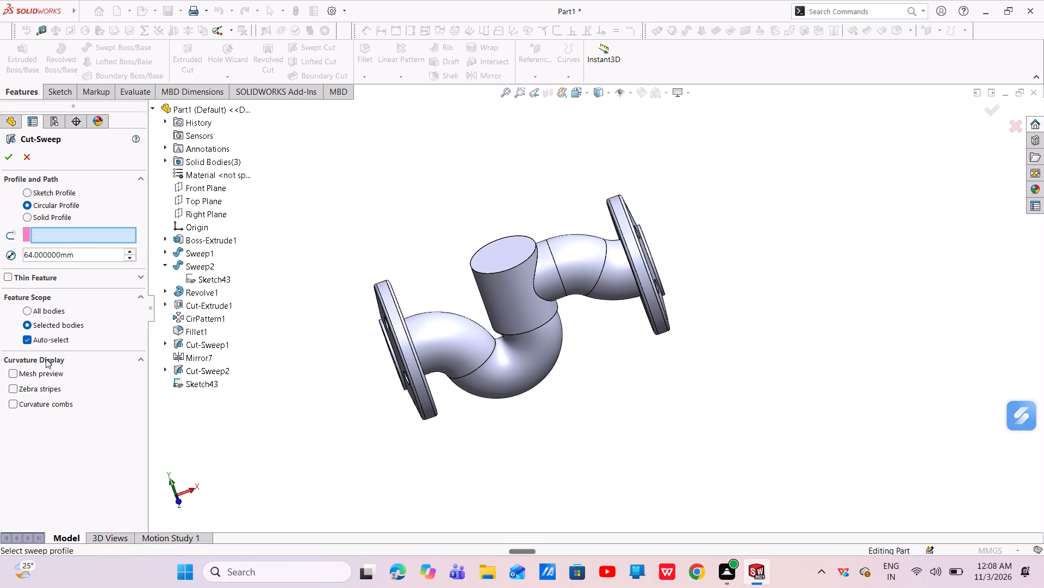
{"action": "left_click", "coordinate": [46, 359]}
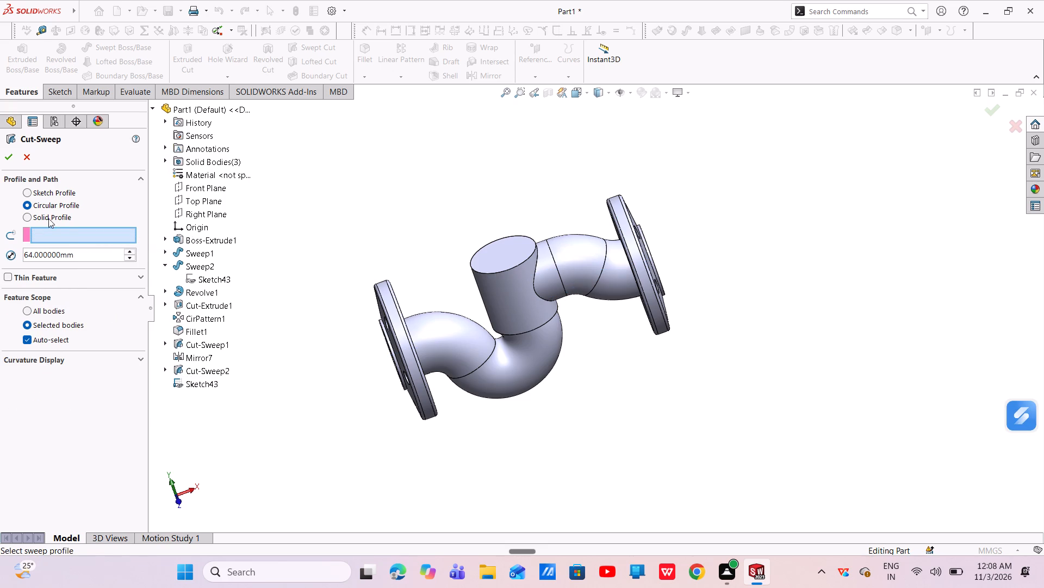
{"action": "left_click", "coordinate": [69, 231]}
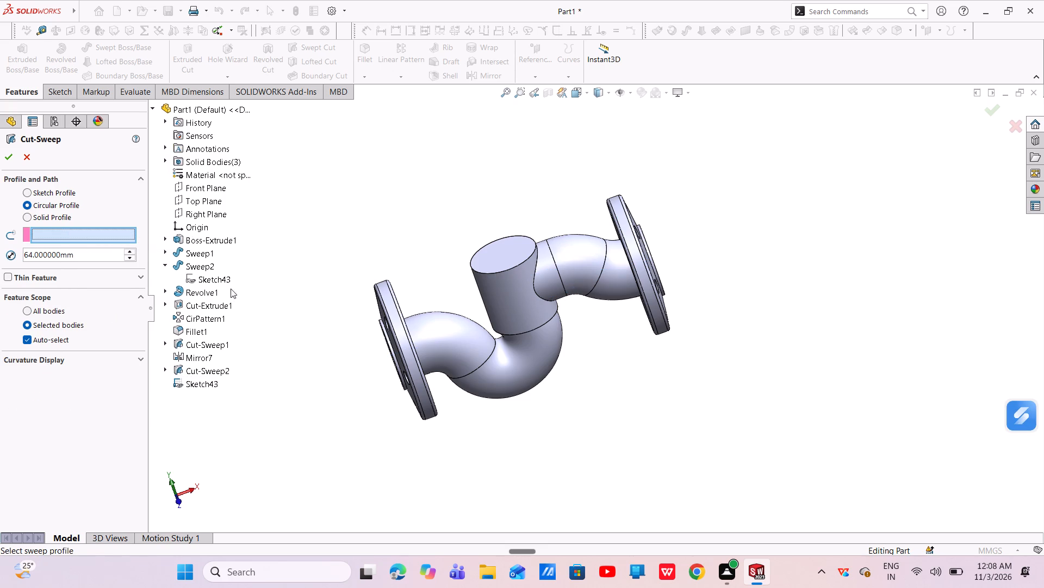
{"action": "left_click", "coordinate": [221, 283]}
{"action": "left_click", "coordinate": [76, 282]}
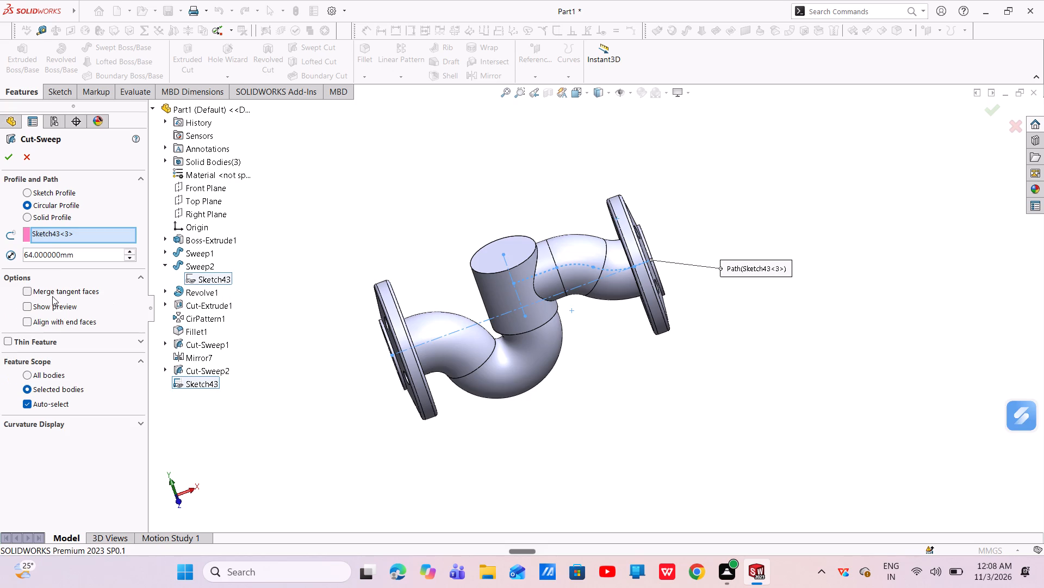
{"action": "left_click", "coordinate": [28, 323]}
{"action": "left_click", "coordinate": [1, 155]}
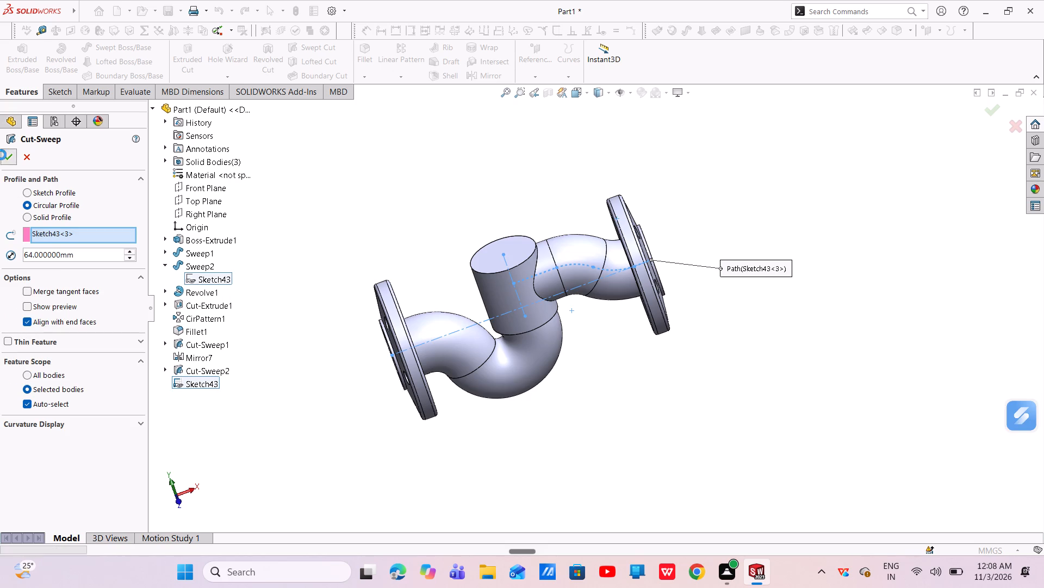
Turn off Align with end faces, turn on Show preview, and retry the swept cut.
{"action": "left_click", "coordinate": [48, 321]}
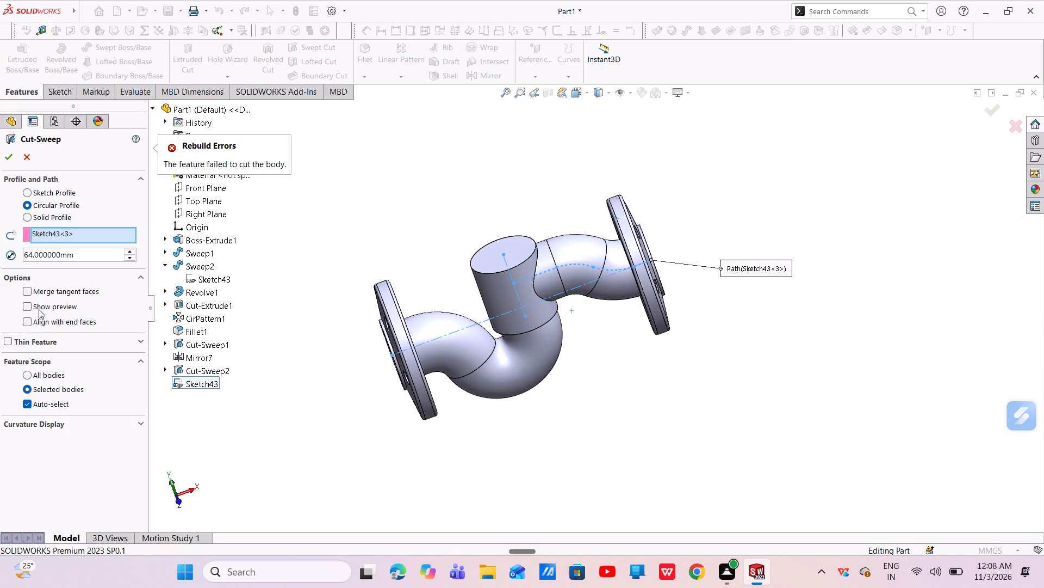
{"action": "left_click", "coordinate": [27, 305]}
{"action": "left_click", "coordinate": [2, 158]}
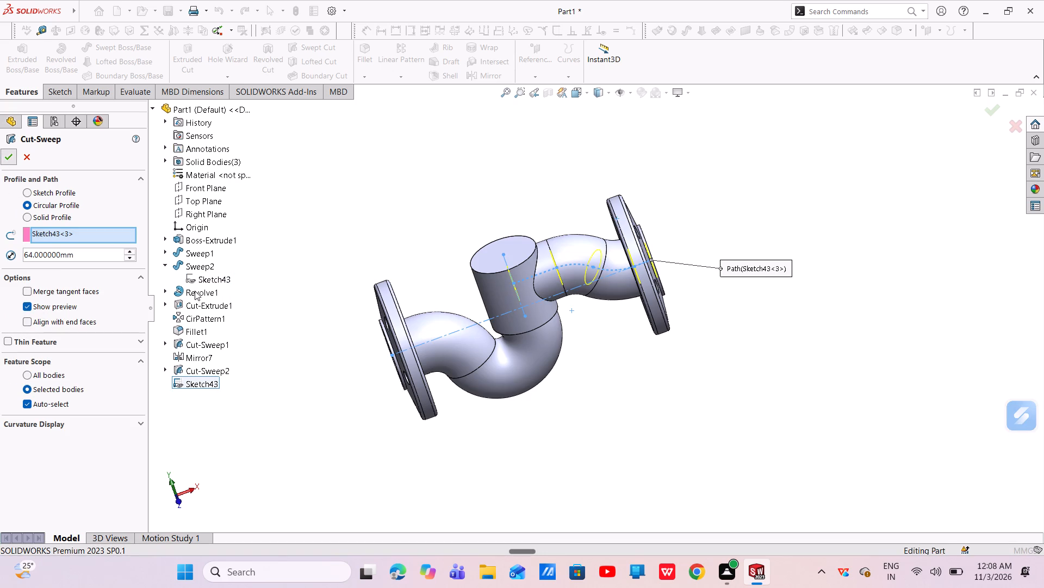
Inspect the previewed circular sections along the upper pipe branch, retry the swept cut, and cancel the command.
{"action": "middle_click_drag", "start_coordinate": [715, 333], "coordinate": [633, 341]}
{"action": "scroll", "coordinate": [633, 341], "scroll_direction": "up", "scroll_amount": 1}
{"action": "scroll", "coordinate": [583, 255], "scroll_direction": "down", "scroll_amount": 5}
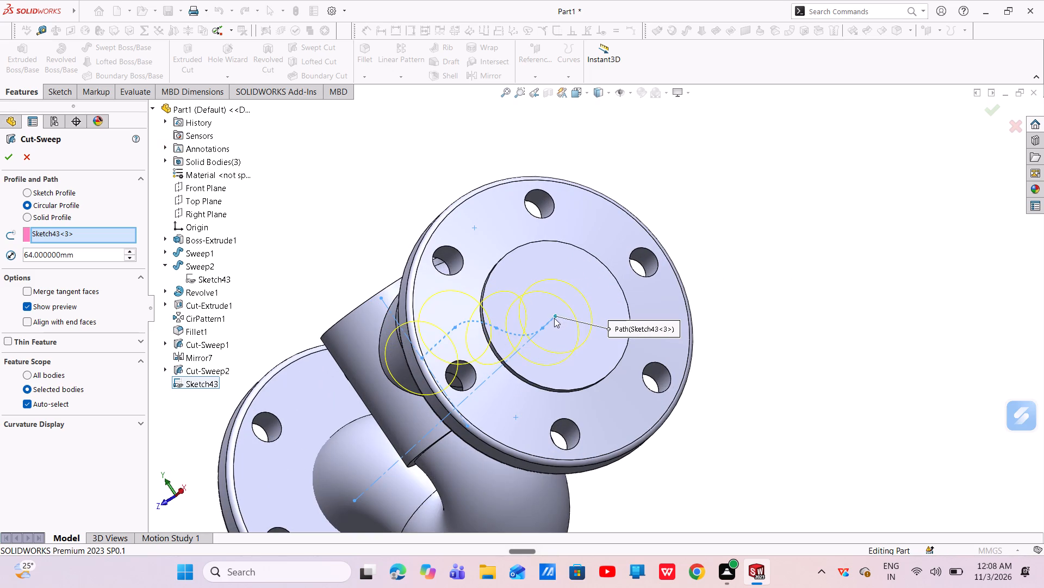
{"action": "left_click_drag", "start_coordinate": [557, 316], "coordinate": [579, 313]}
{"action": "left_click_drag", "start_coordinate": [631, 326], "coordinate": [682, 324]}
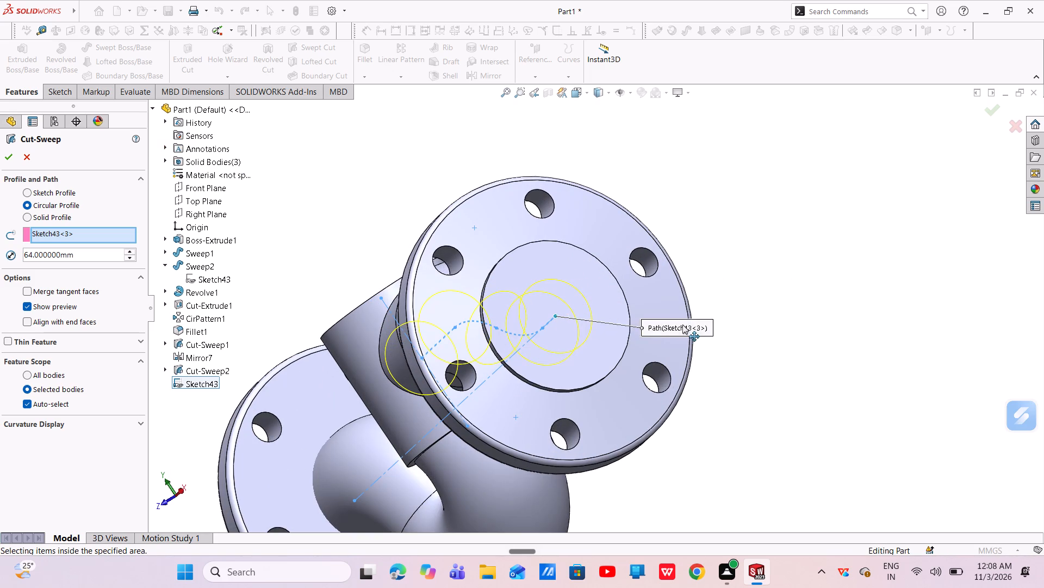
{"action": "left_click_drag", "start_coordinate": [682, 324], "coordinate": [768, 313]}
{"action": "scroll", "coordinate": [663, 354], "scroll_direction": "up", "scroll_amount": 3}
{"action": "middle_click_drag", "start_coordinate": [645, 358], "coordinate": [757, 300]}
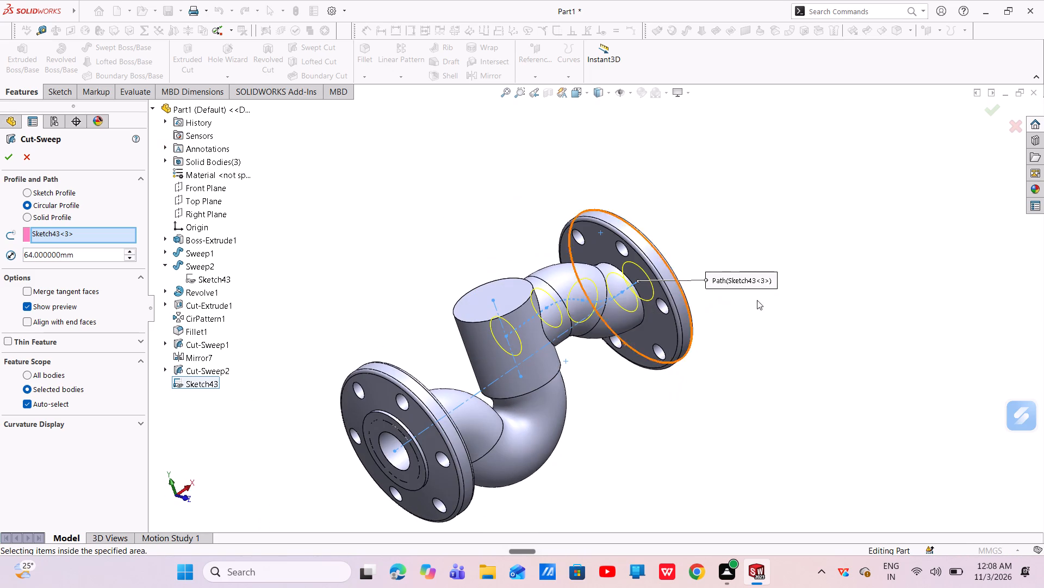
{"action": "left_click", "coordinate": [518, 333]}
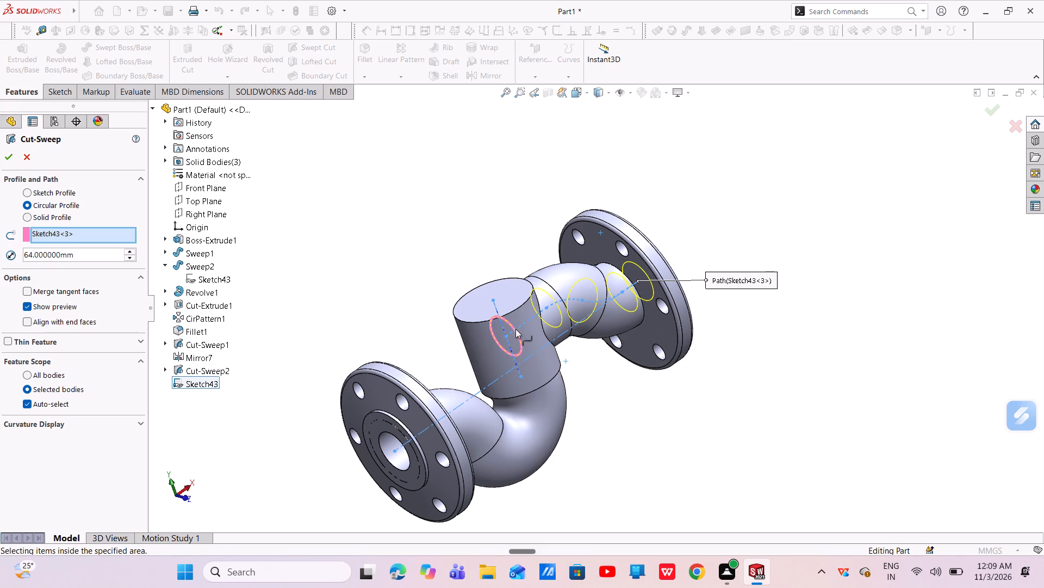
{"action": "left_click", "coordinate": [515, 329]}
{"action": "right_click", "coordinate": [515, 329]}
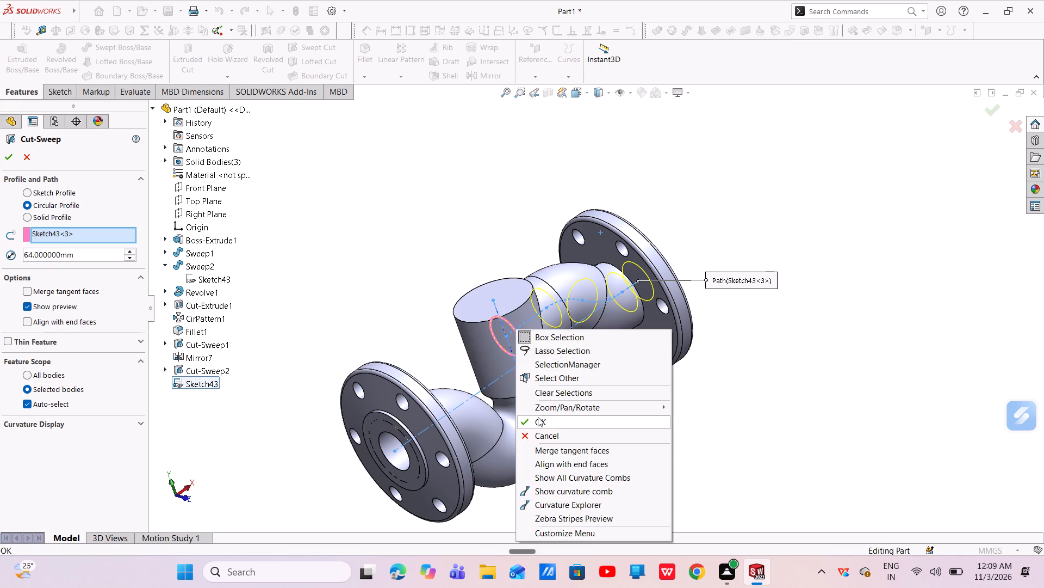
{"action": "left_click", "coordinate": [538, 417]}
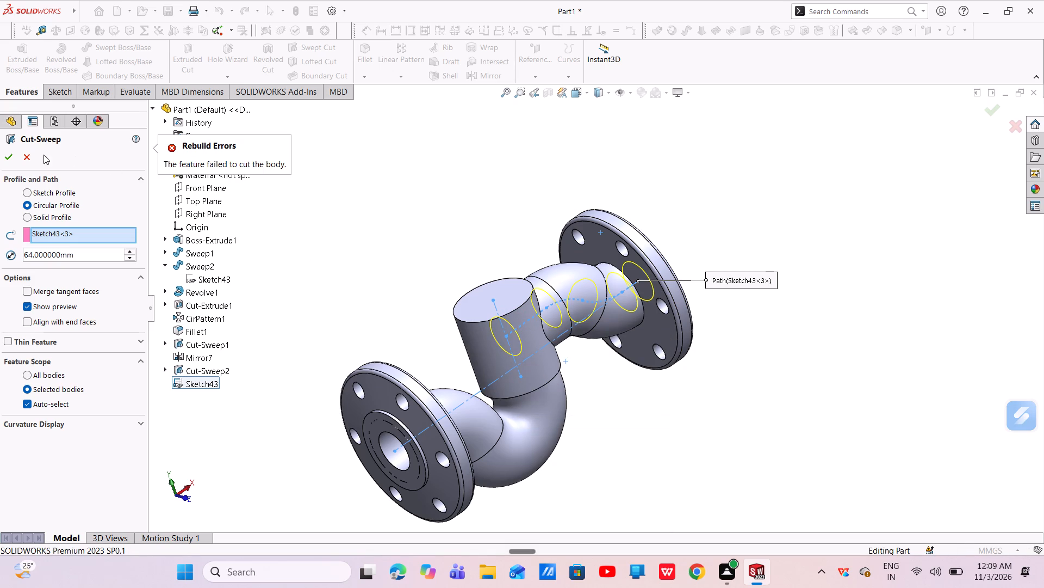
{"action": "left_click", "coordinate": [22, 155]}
Restart the swept cut with a 64 mm circular profile and reselect Sketch43 under Sweep2 as the path.
{"action": "left_click", "coordinate": [297, 48]}
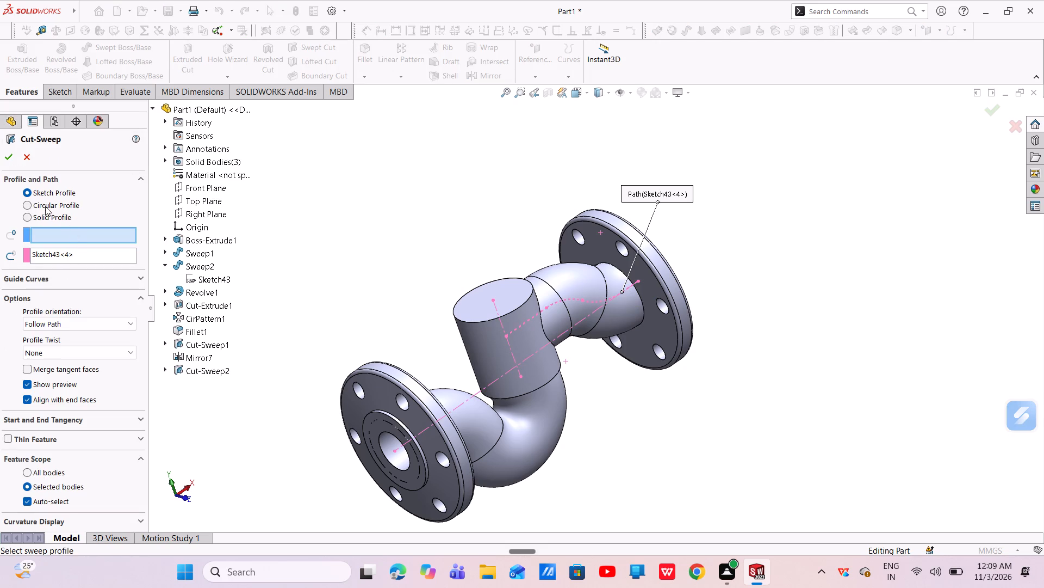
{"action": "left_click", "coordinate": [45, 206]}
{"action": "left_click", "coordinate": [76, 231]}
{"action": "right_click", "coordinate": [76, 231]}
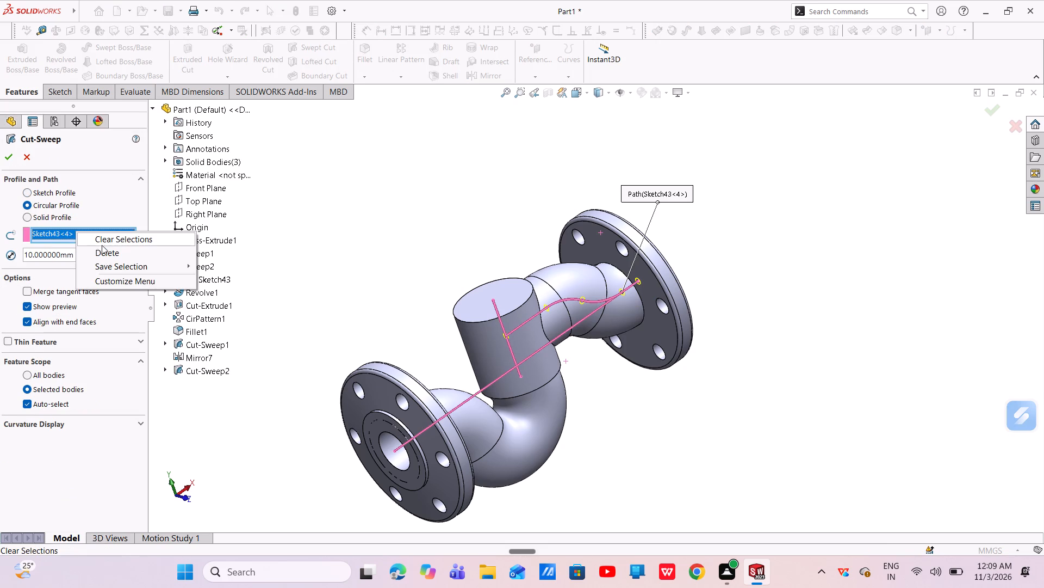
{"action": "left_click", "coordinate": [111, 237]}
{"action": "left_click", "coordinate": [84, 223]}
{"action": "left_click", "coordinate": [83, 231]}
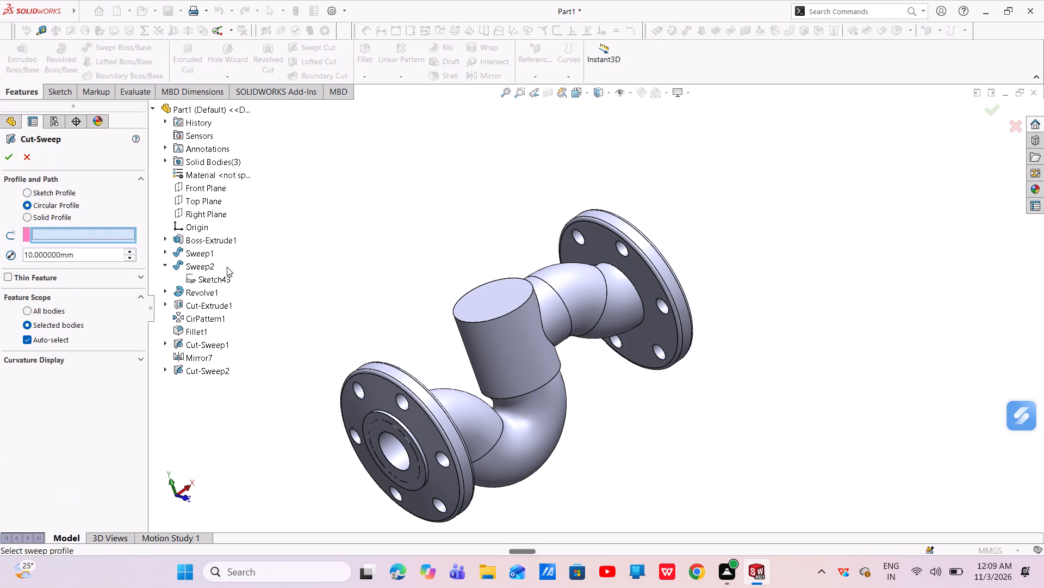
{"action": "left_click", "coordinate": [219, 280]}
{"action": "left_click_drag", "start_coordinate": [97, 258], "coordinate": [28, 281]}
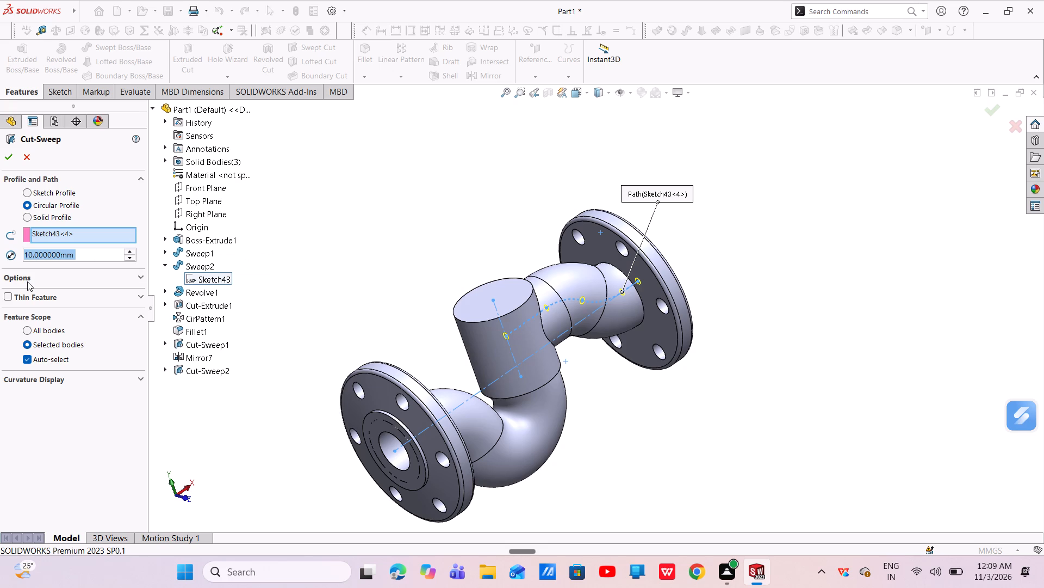
{"action": "key", "text": "BackSpace"}
{"action": "type", "text": "64"}
{"action": "key", "text": "Return"}
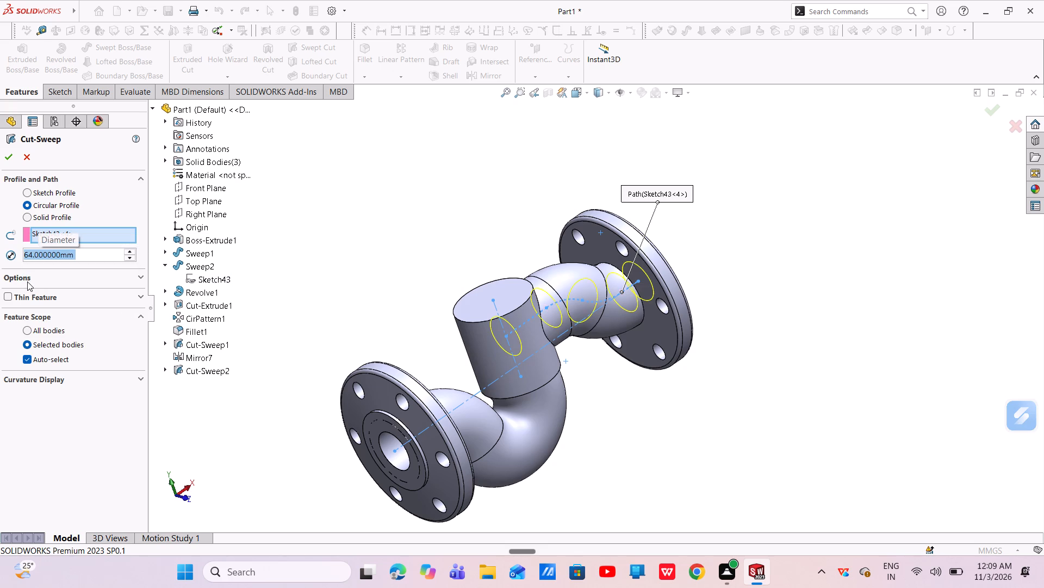
Turn off Align with end faces and try to complete the 64 mm swept cut through the upper pipe branch.
{"action": "left_click", "coordinate": [83, 275]}
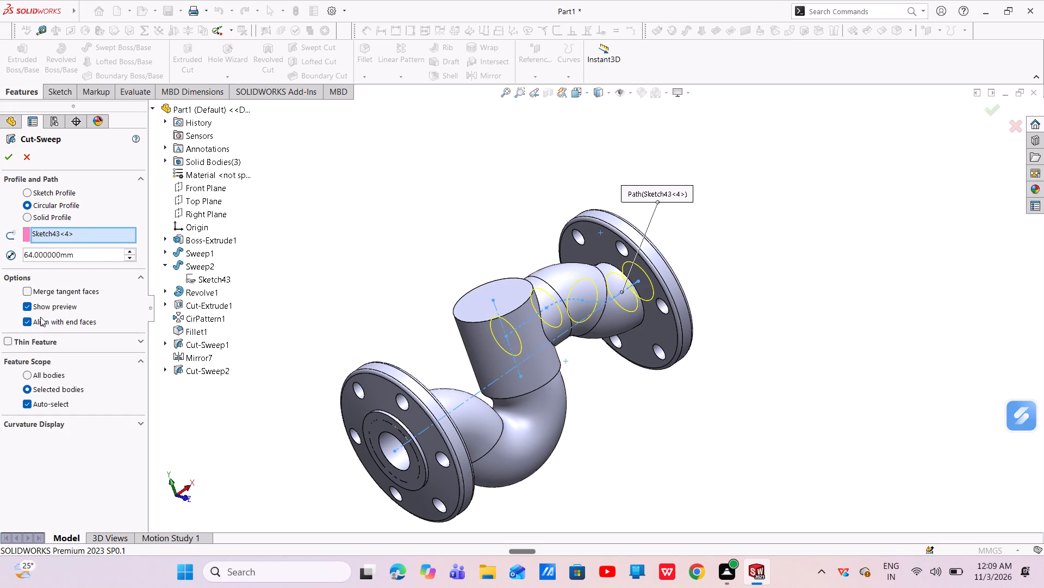
{"action": "left_click", "coordinate": [28, 322]}
{"action": "left_click", "coordinate": [8, 151]}
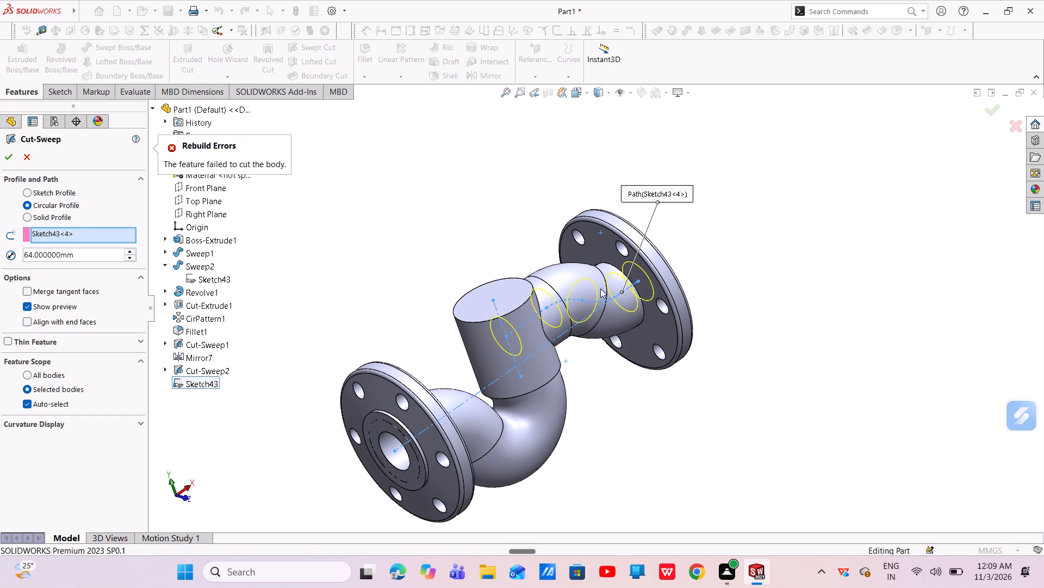
{"action": "middle_click_drag", "start_coordinate": [636, 297], "coordinate": [605, 307]}
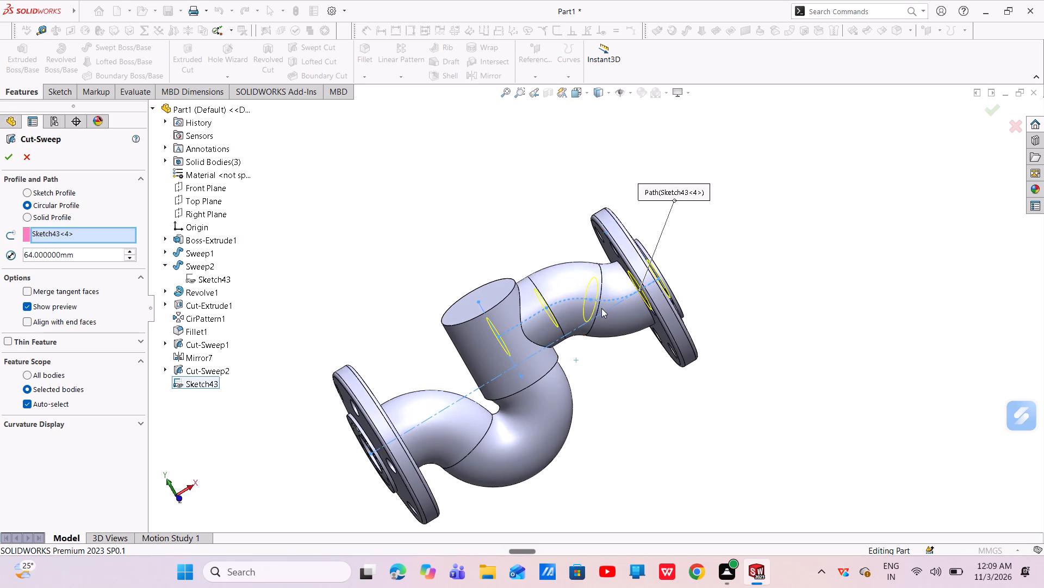
{"action": "left_click", "coordinate": [7, 153]}
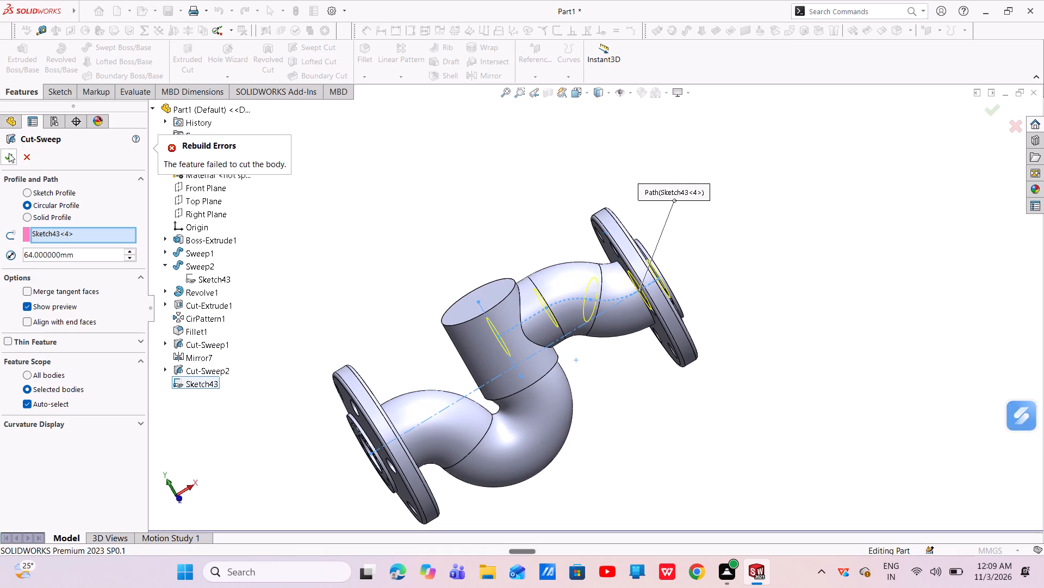
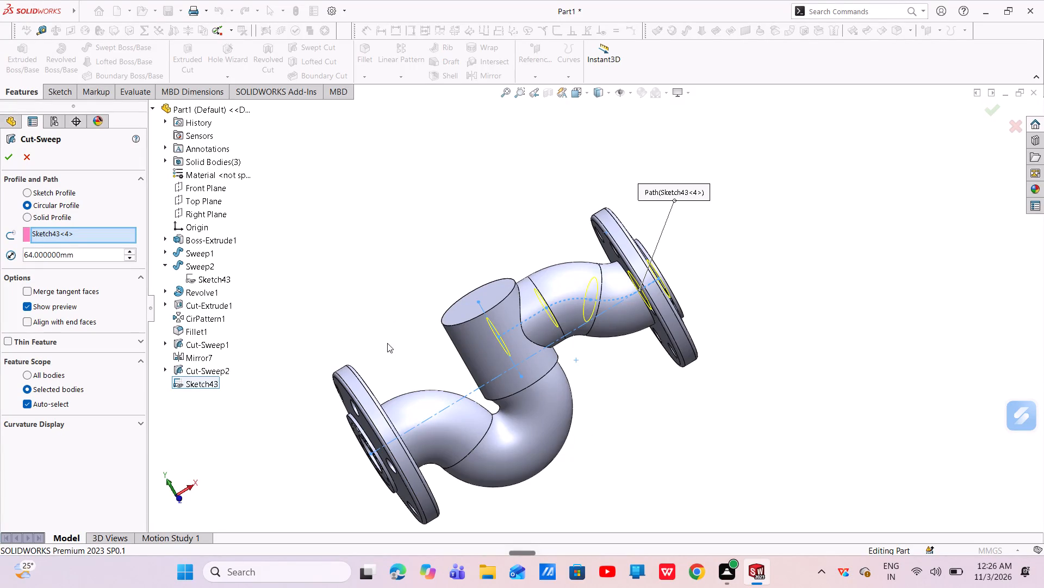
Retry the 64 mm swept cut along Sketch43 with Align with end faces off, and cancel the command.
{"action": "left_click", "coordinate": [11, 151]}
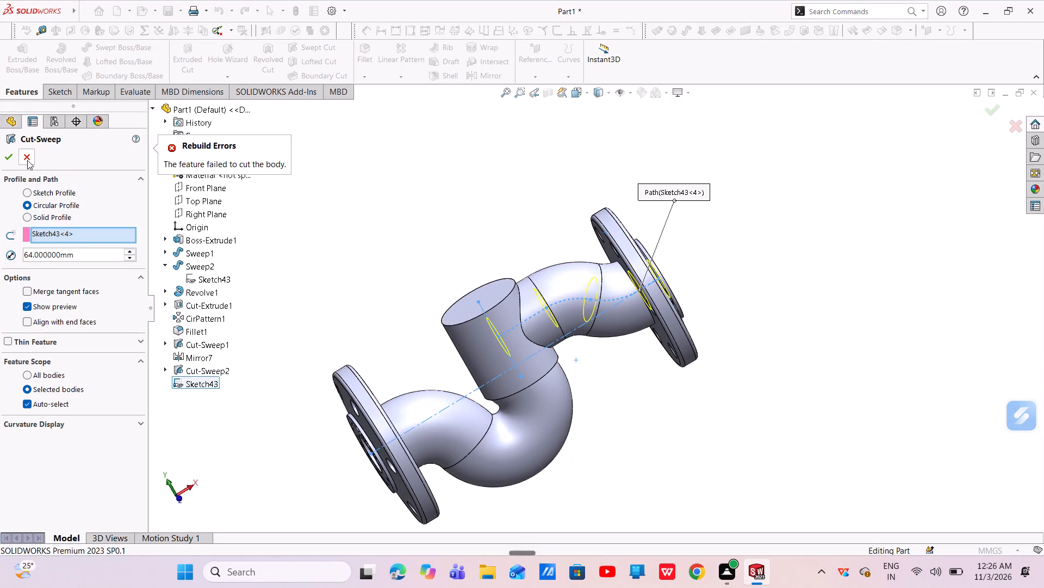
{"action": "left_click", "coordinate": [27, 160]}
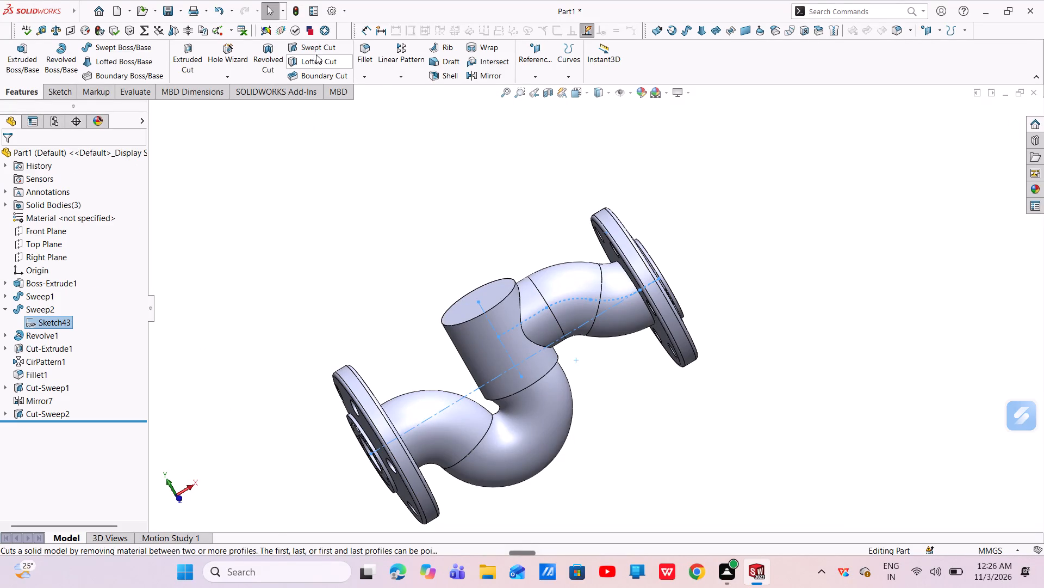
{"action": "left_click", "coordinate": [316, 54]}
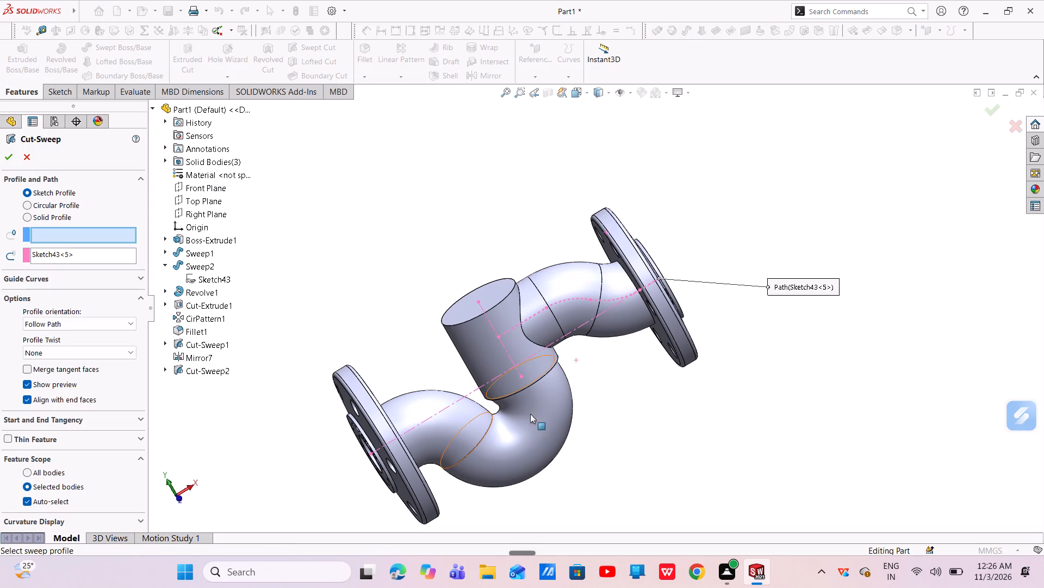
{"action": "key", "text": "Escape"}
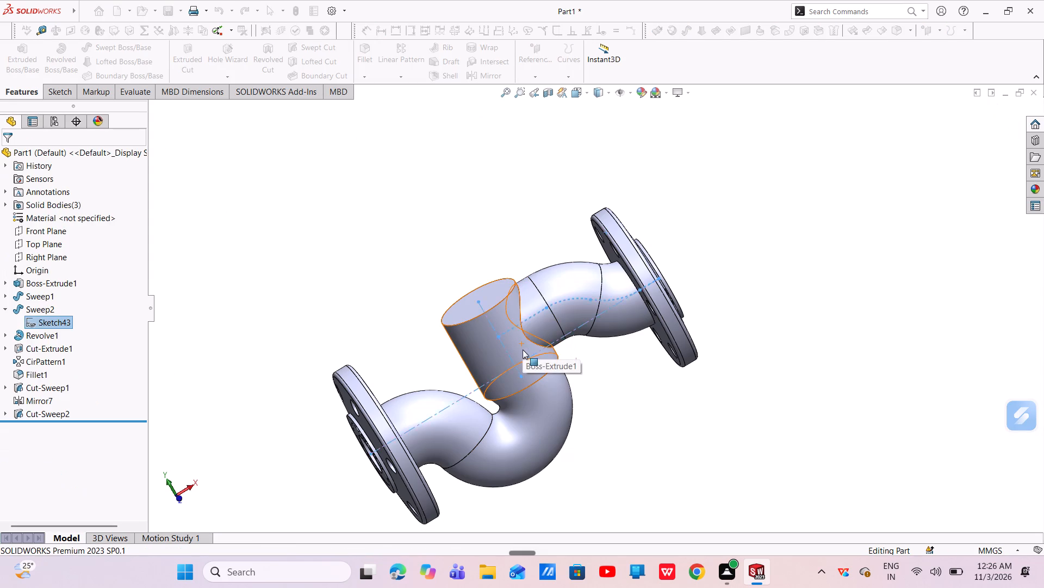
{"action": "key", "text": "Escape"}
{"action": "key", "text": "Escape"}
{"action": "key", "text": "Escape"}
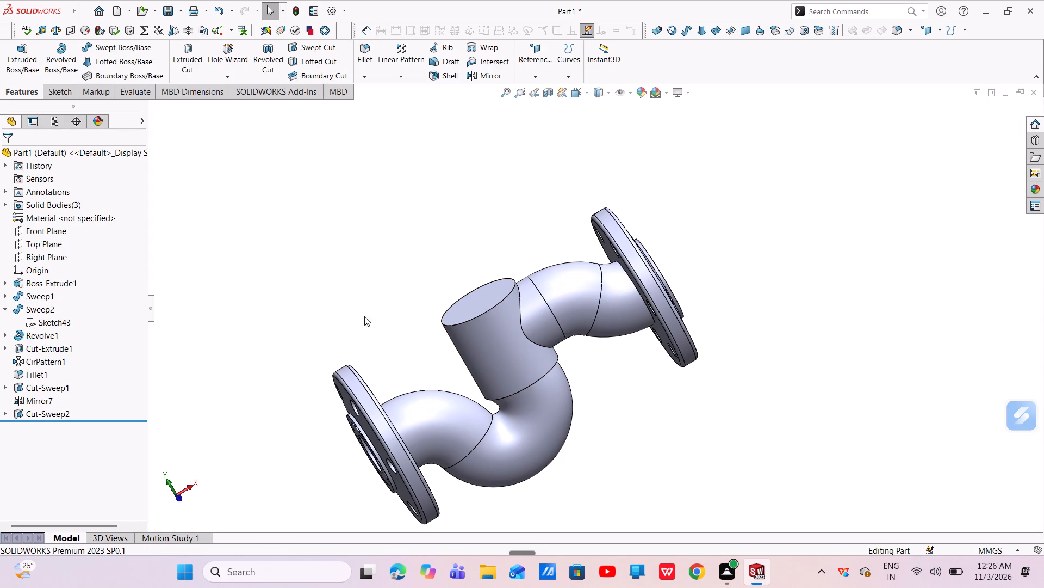
Edit Sketch43 under Sweep2 and delete its long horizontal construction centerline.
{"action": "left_click", "coordinate": [45, 321]}
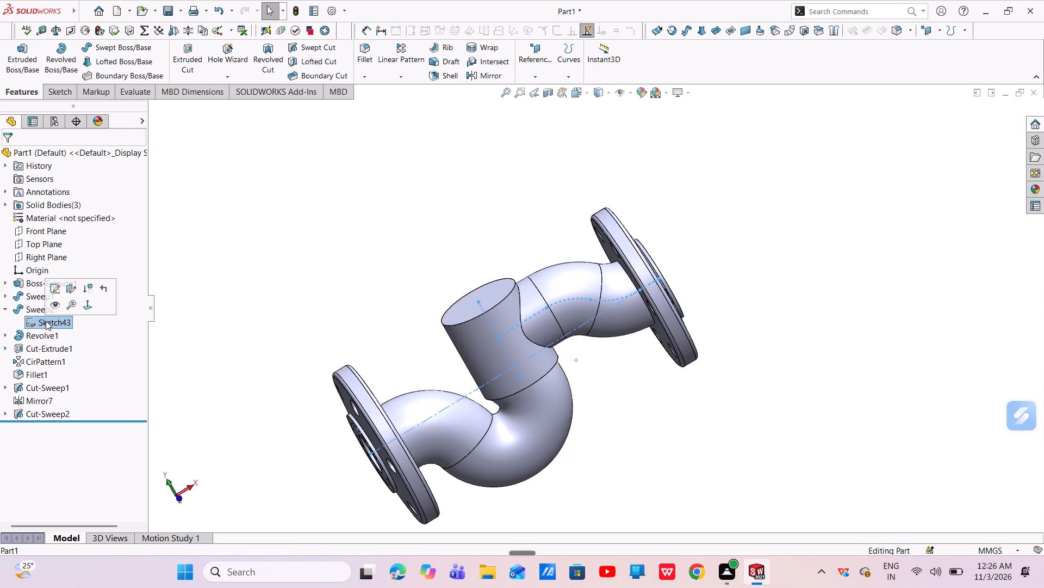
{"action": "left_click", "coordinate": [60, 290]}
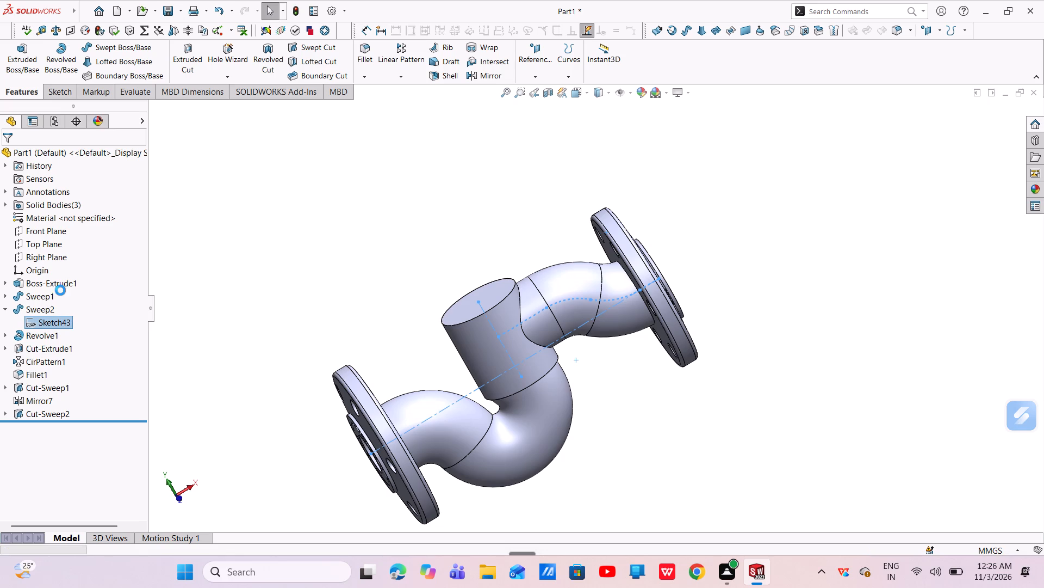
{"action": "left_click", "coordinate": [891, 279]}
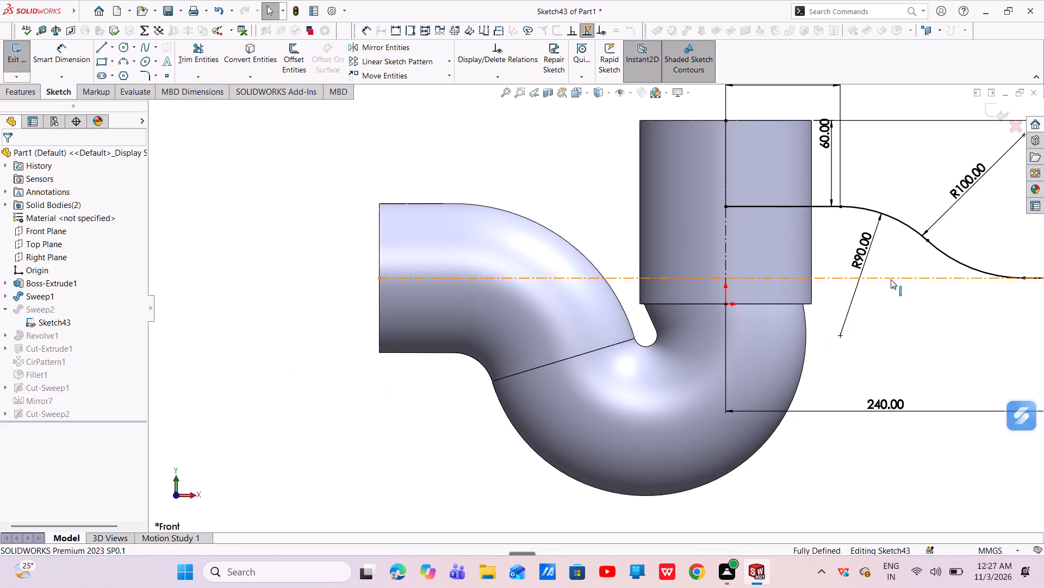
{"action": "right_click", "coordinate": [891, 279]}
{"action": "left_click", "coordinate": [908, 430]}
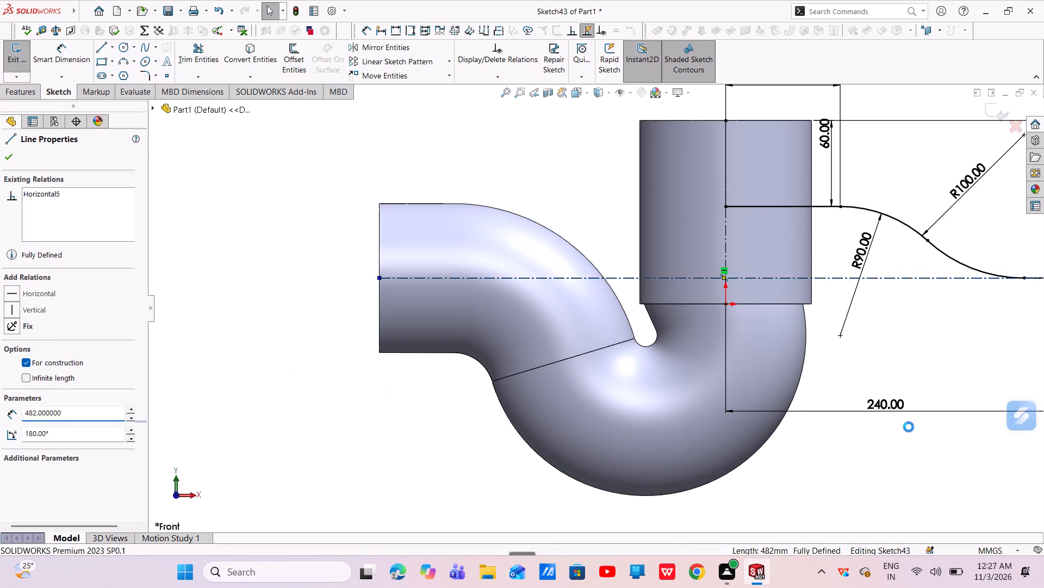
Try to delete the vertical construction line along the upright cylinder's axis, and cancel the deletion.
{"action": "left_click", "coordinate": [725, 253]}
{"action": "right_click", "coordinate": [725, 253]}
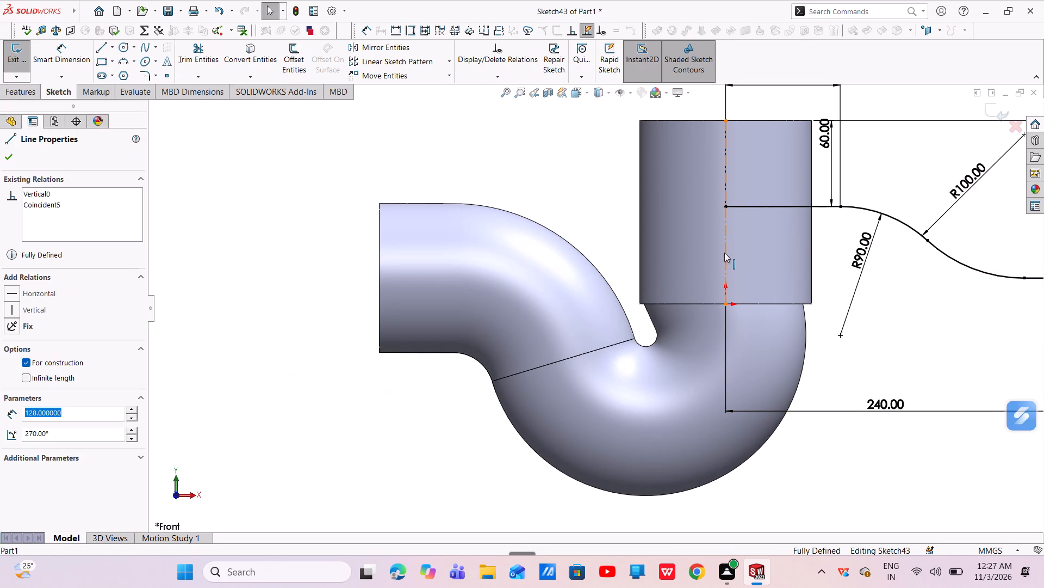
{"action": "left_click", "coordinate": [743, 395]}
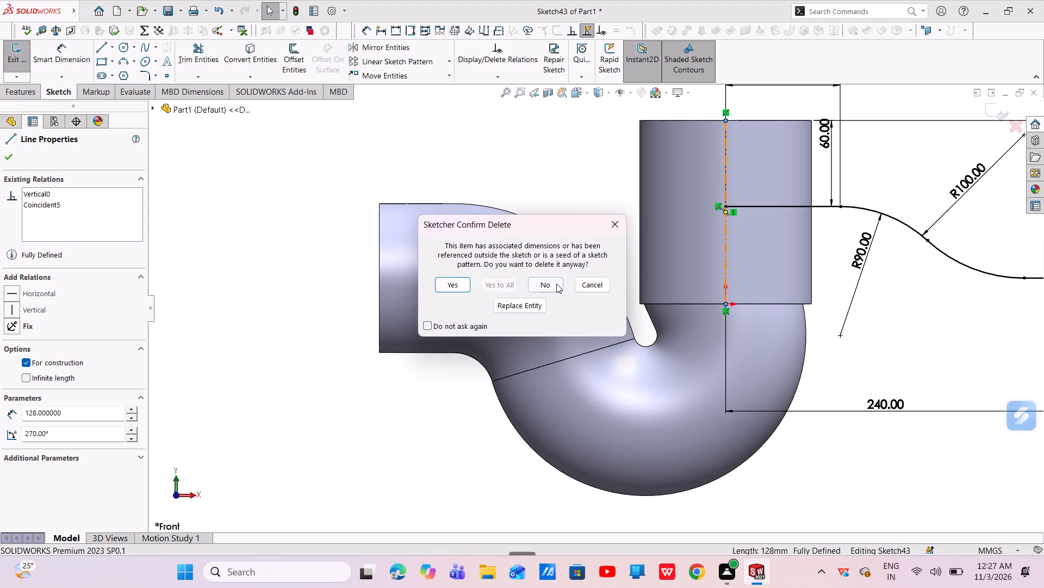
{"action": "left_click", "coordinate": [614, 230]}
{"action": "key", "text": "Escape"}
Exit Sketch43 to rebuild the model with the edited path sketch.
{"action": "scroll", "coordinate": [655, 280], "scroll_direction": "up", "scroll_amount": 6}
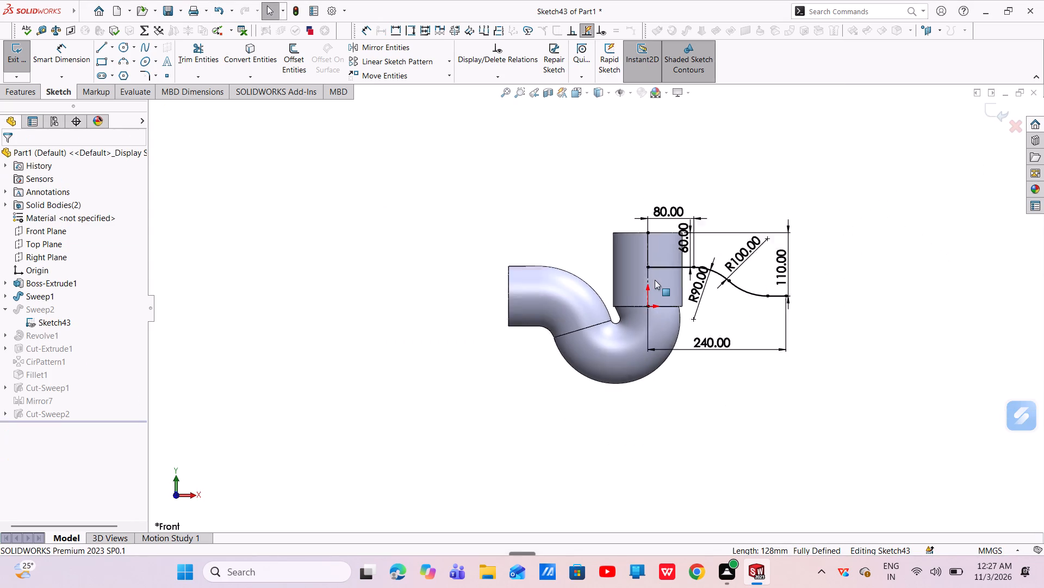
{"action": "left_click", "coordinate": [997, 118]}
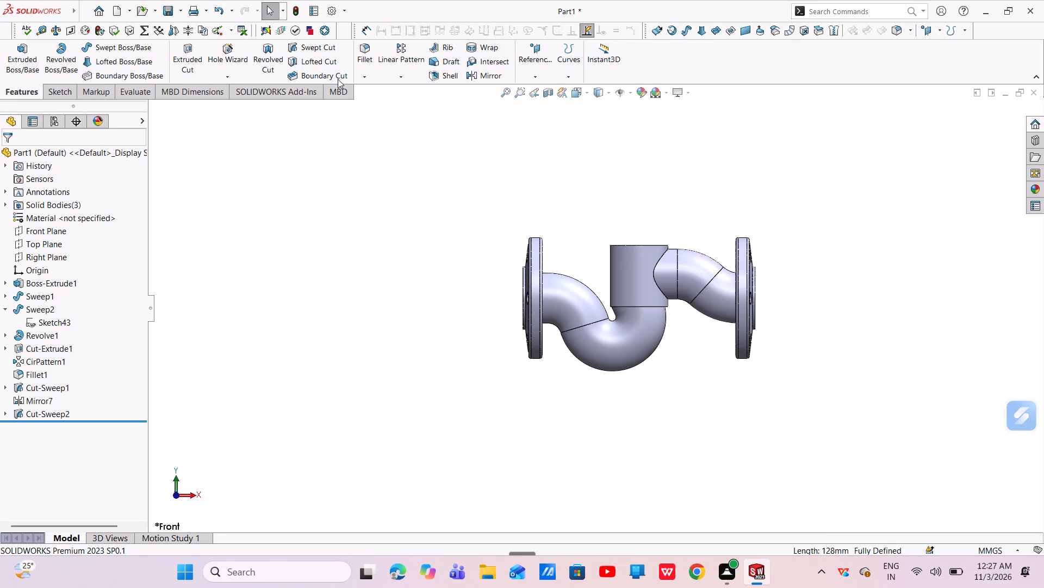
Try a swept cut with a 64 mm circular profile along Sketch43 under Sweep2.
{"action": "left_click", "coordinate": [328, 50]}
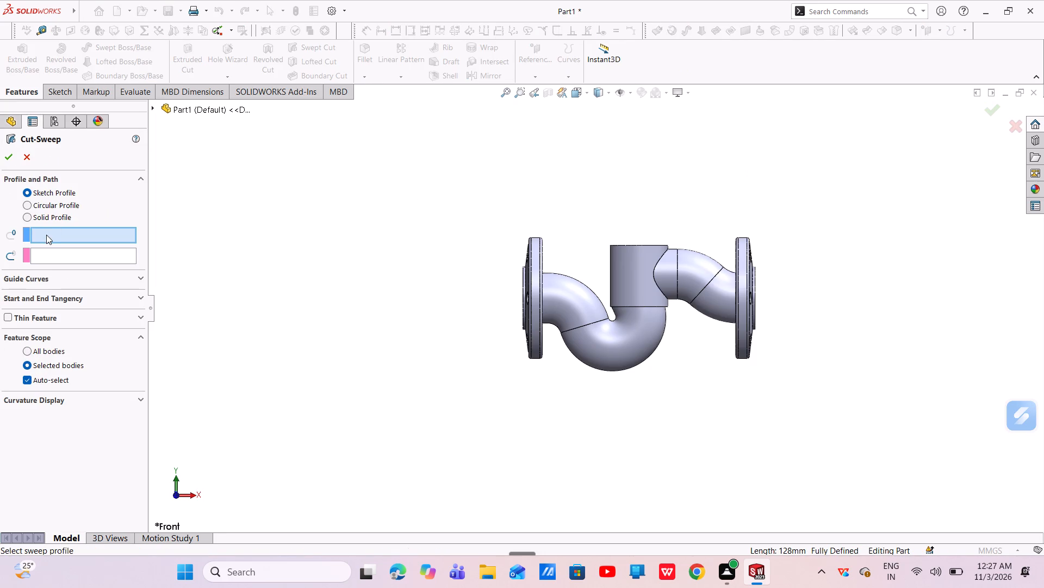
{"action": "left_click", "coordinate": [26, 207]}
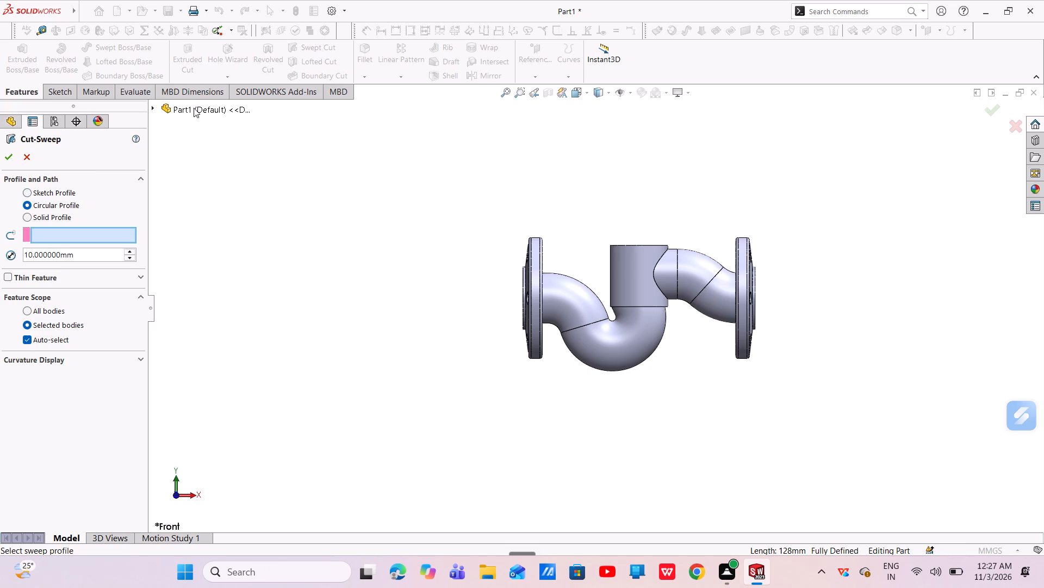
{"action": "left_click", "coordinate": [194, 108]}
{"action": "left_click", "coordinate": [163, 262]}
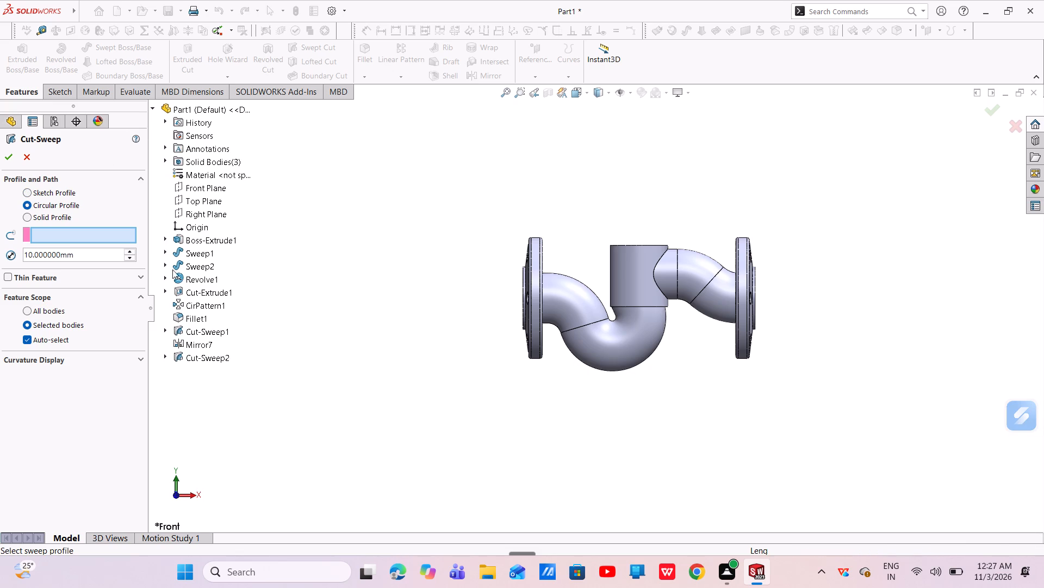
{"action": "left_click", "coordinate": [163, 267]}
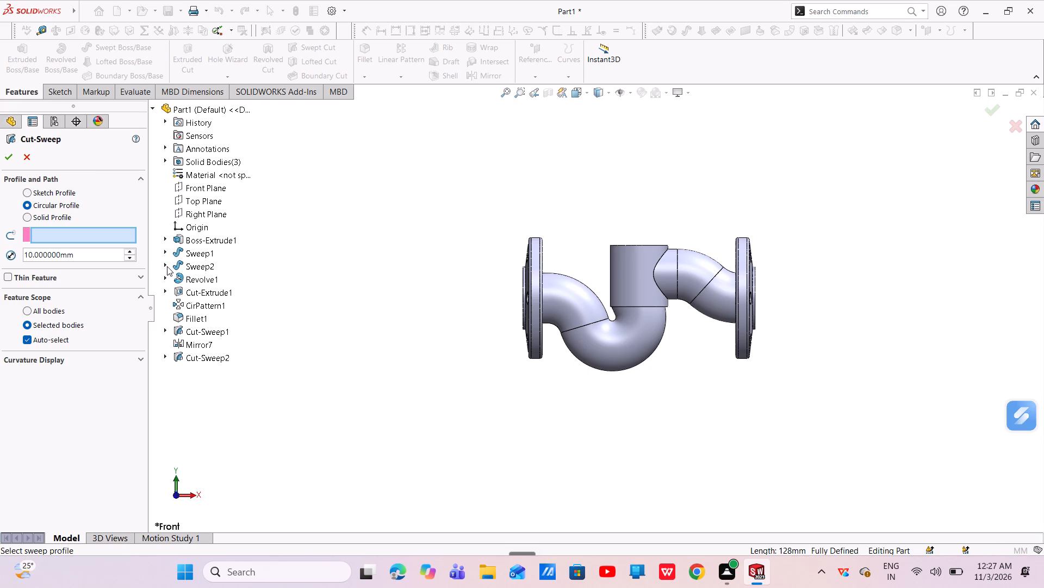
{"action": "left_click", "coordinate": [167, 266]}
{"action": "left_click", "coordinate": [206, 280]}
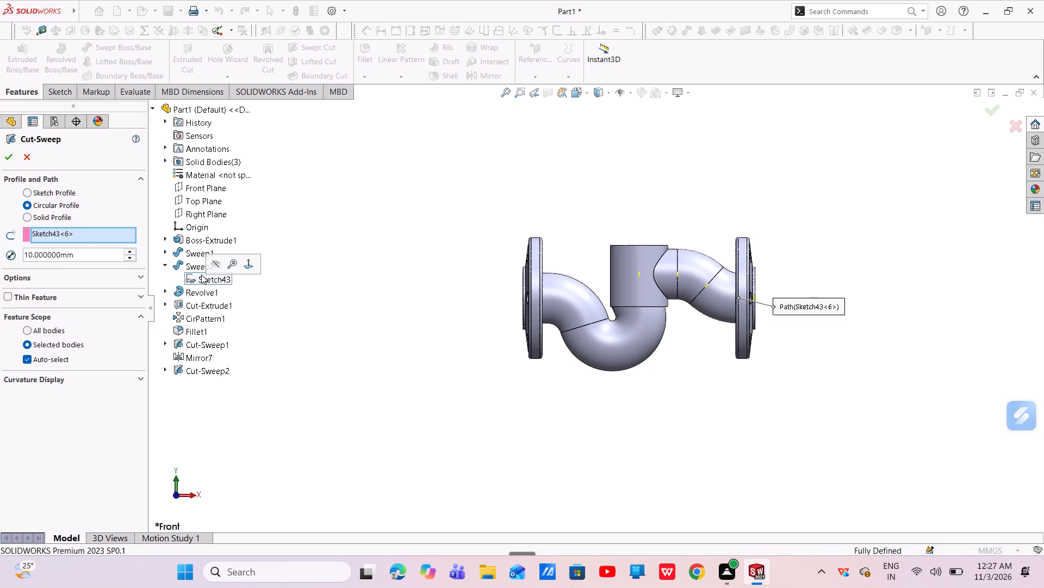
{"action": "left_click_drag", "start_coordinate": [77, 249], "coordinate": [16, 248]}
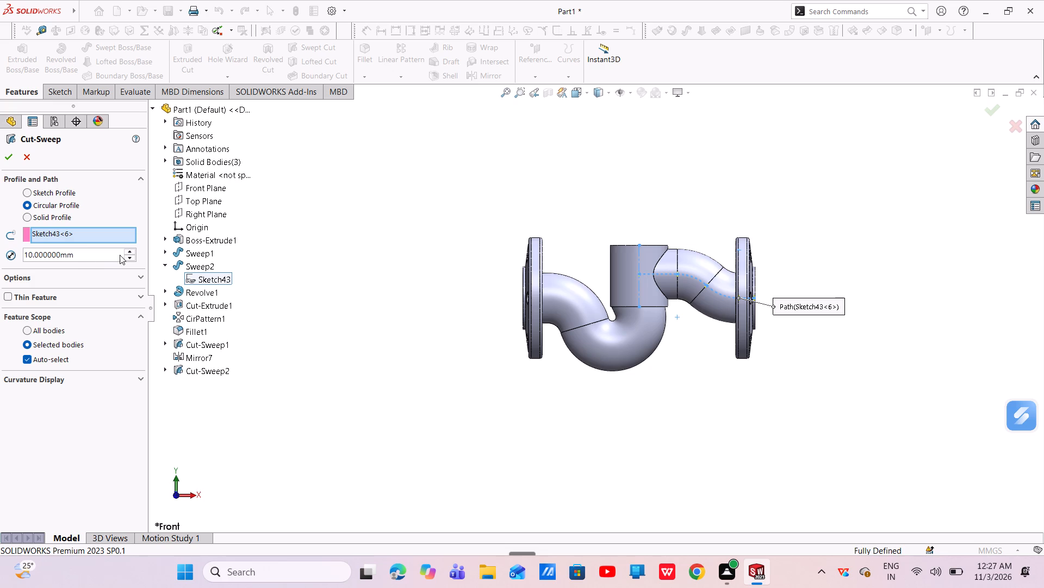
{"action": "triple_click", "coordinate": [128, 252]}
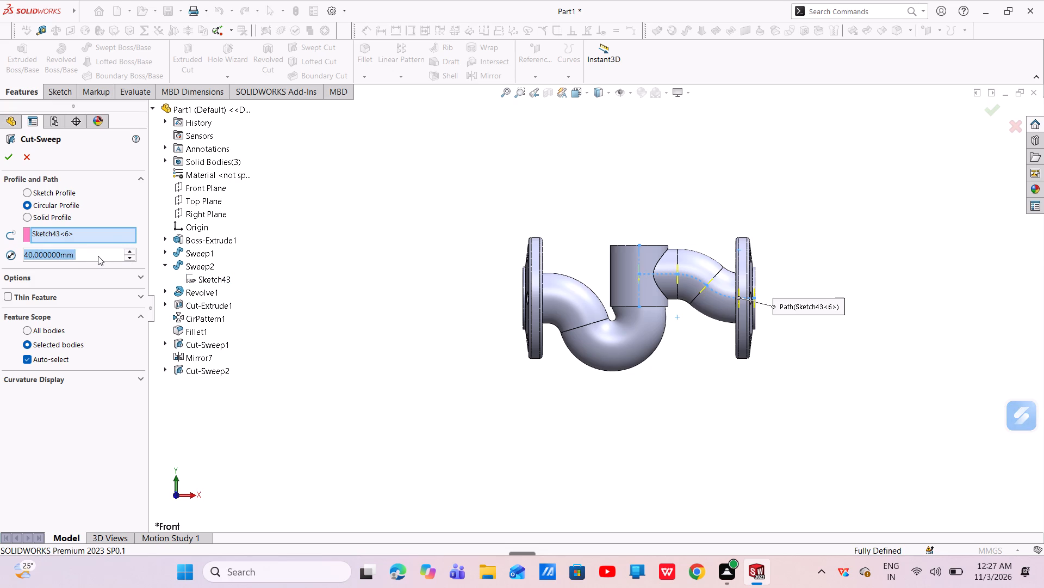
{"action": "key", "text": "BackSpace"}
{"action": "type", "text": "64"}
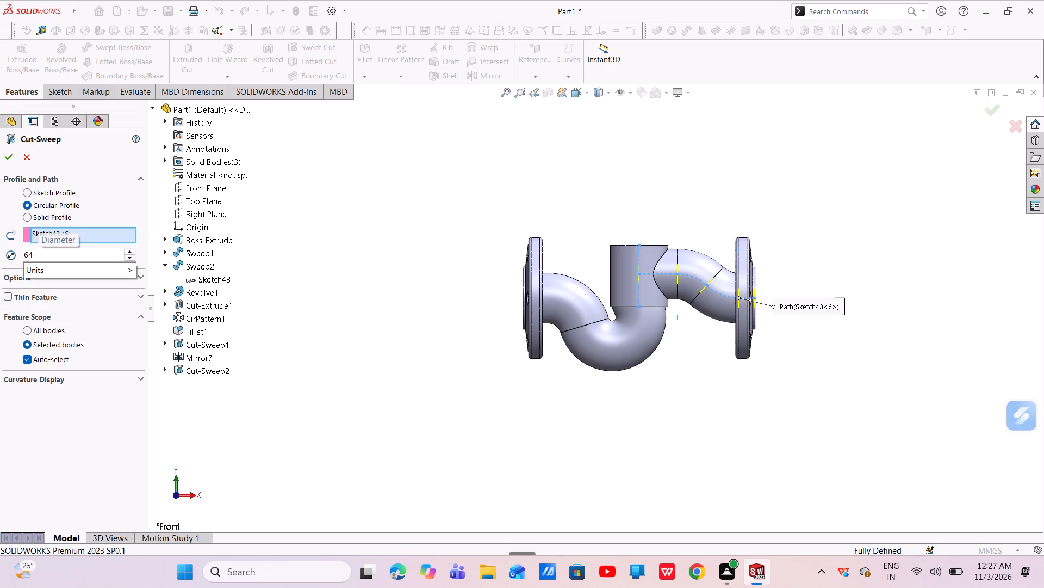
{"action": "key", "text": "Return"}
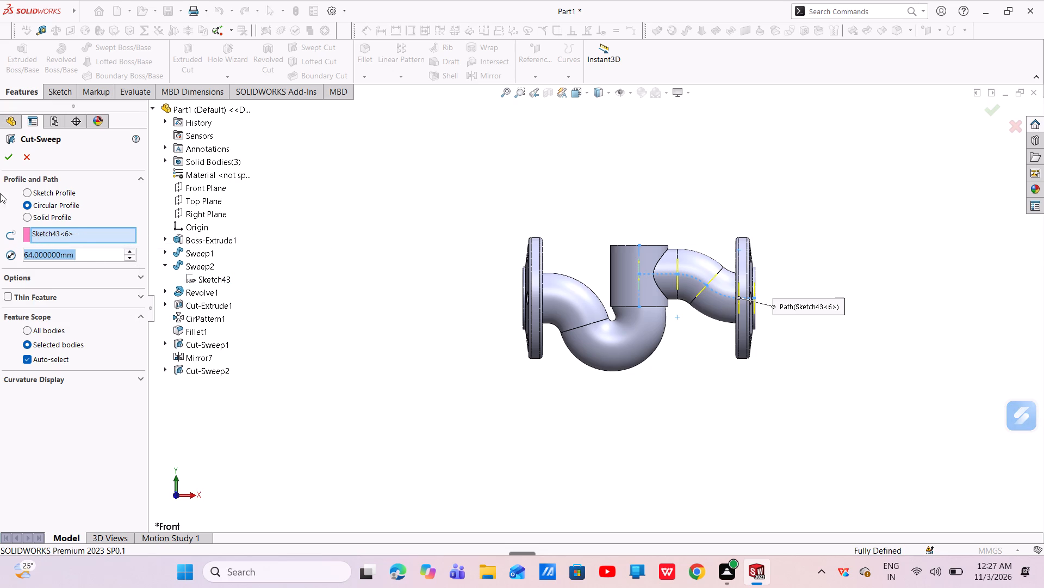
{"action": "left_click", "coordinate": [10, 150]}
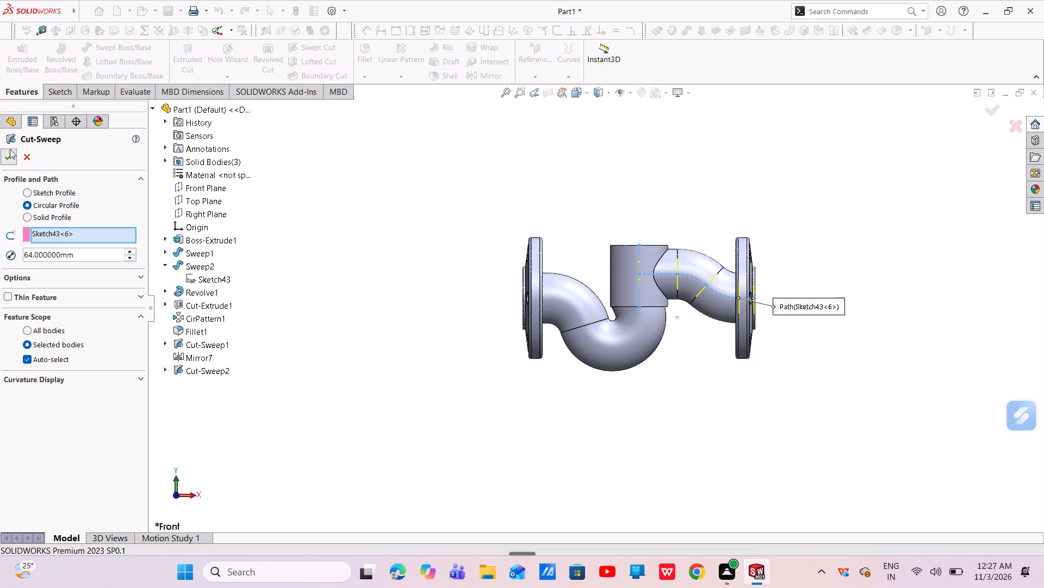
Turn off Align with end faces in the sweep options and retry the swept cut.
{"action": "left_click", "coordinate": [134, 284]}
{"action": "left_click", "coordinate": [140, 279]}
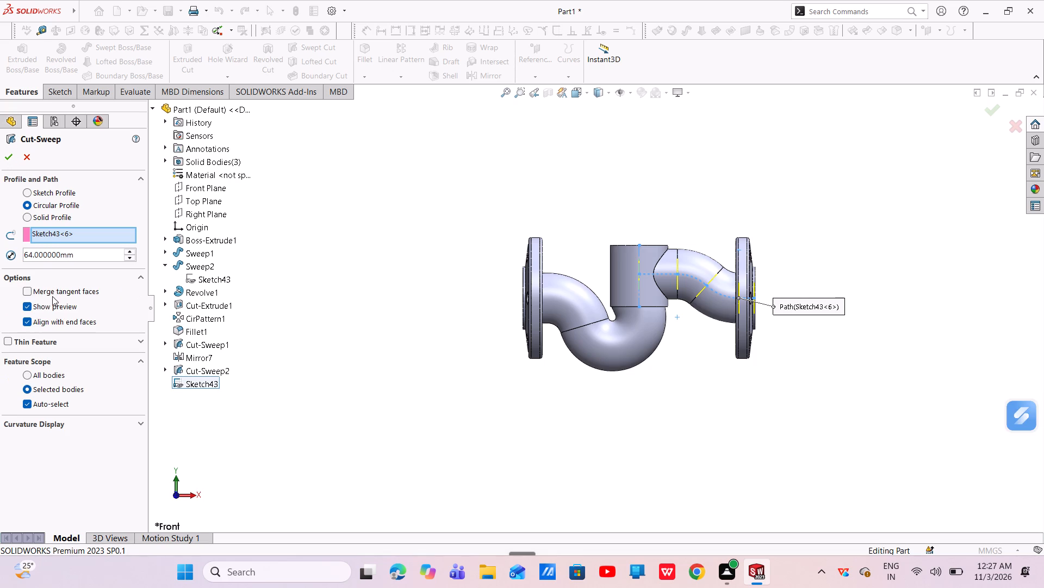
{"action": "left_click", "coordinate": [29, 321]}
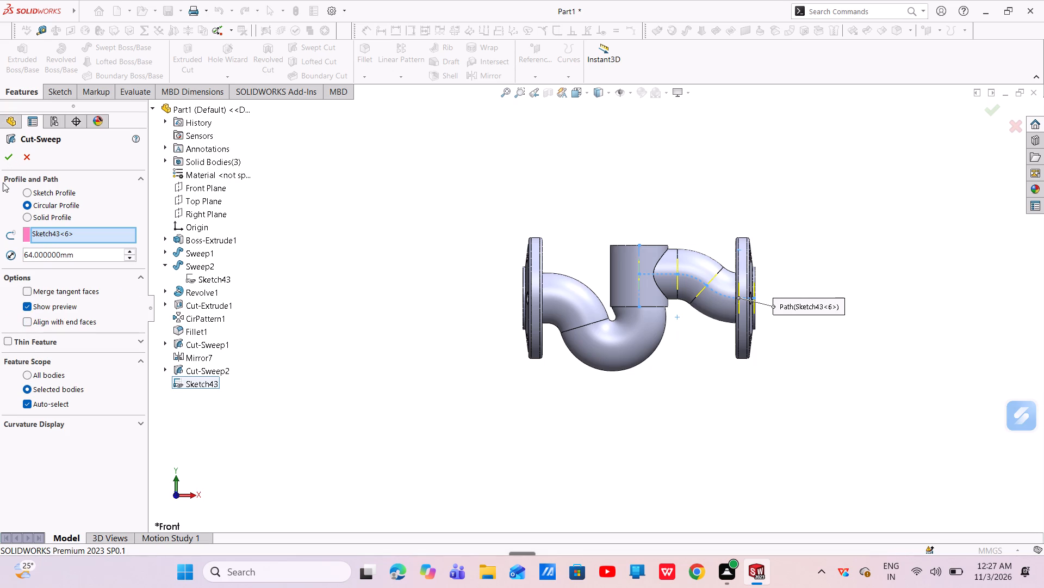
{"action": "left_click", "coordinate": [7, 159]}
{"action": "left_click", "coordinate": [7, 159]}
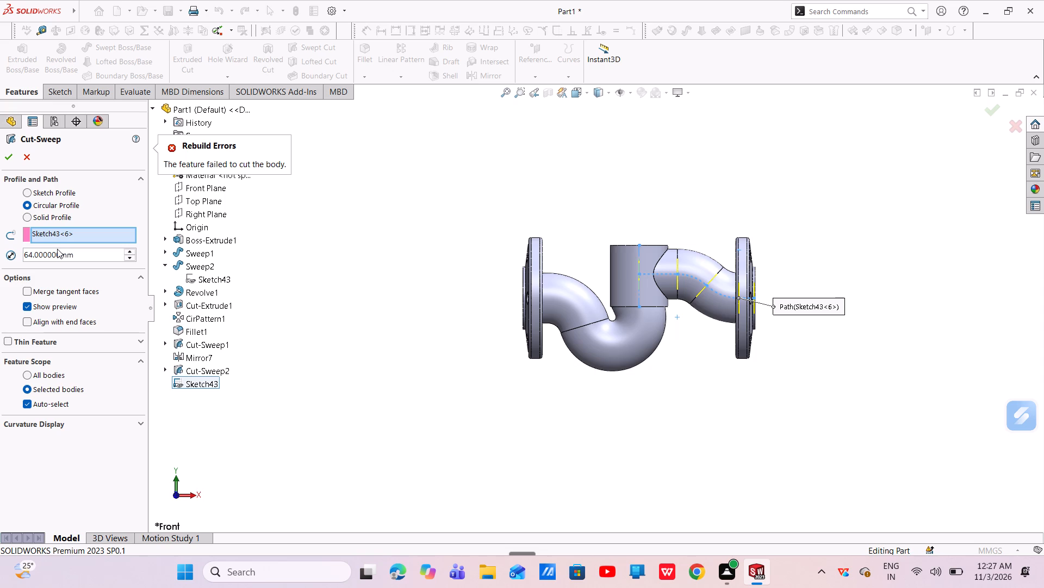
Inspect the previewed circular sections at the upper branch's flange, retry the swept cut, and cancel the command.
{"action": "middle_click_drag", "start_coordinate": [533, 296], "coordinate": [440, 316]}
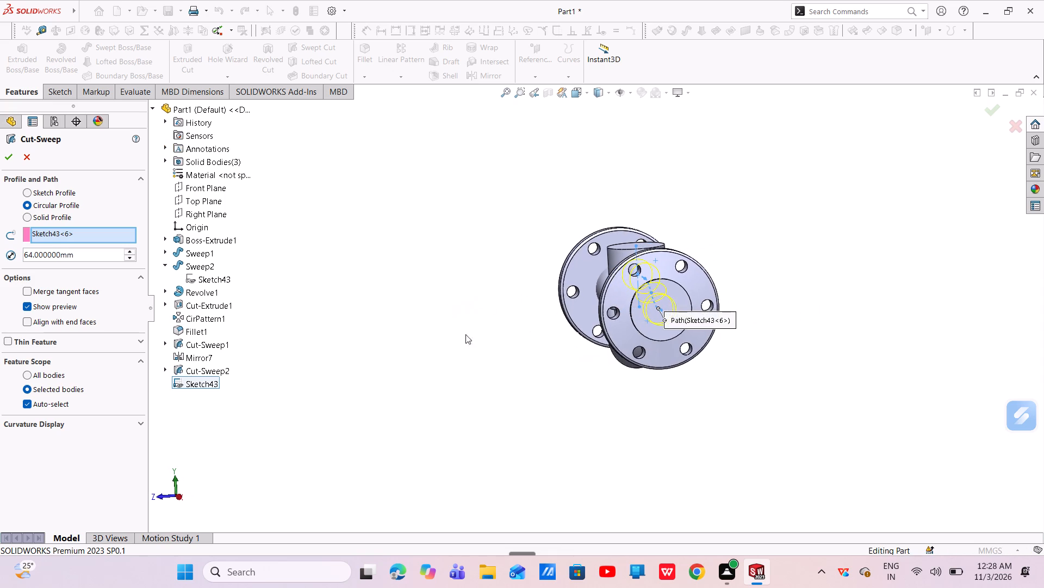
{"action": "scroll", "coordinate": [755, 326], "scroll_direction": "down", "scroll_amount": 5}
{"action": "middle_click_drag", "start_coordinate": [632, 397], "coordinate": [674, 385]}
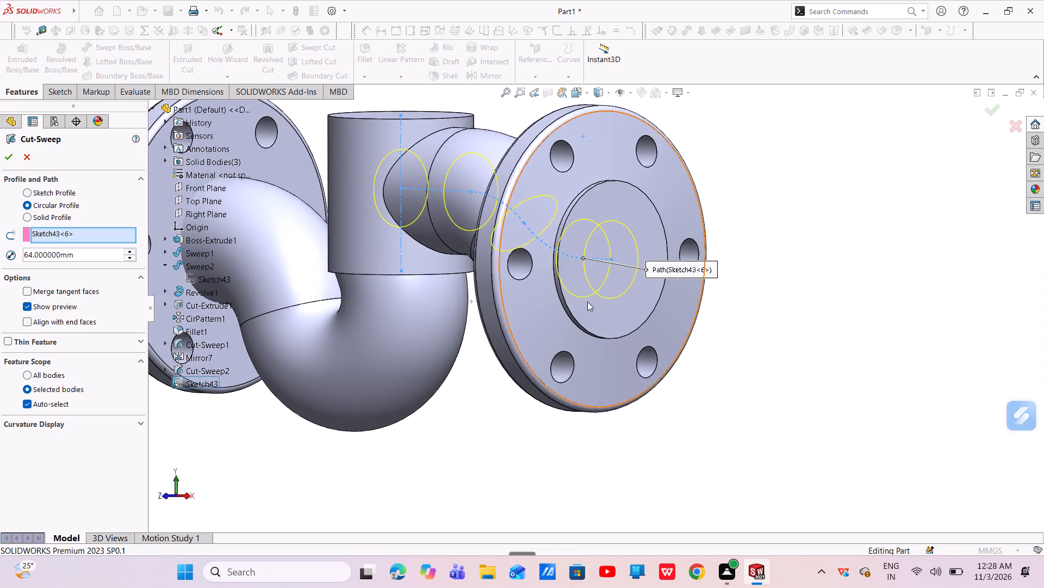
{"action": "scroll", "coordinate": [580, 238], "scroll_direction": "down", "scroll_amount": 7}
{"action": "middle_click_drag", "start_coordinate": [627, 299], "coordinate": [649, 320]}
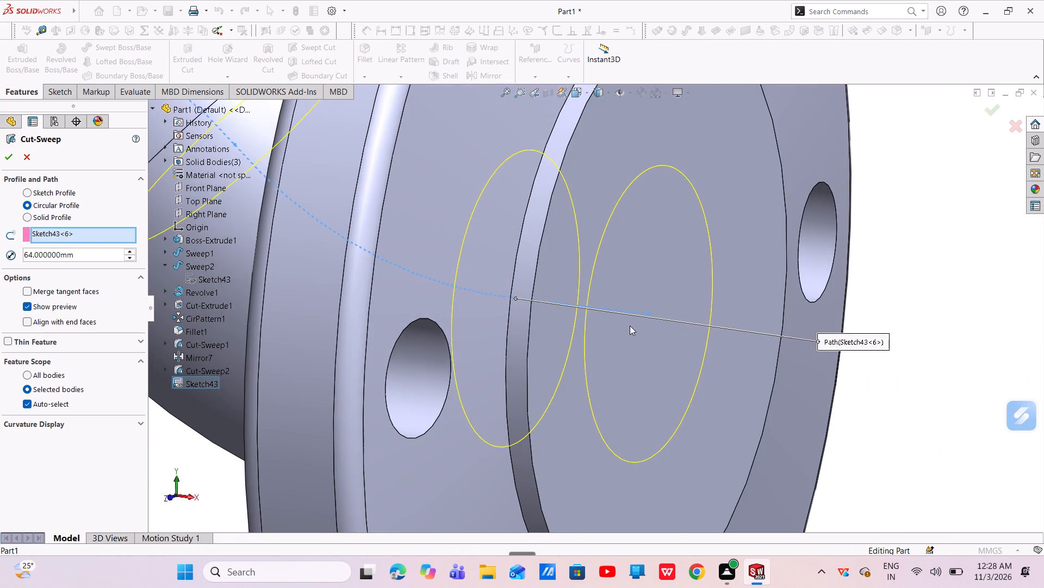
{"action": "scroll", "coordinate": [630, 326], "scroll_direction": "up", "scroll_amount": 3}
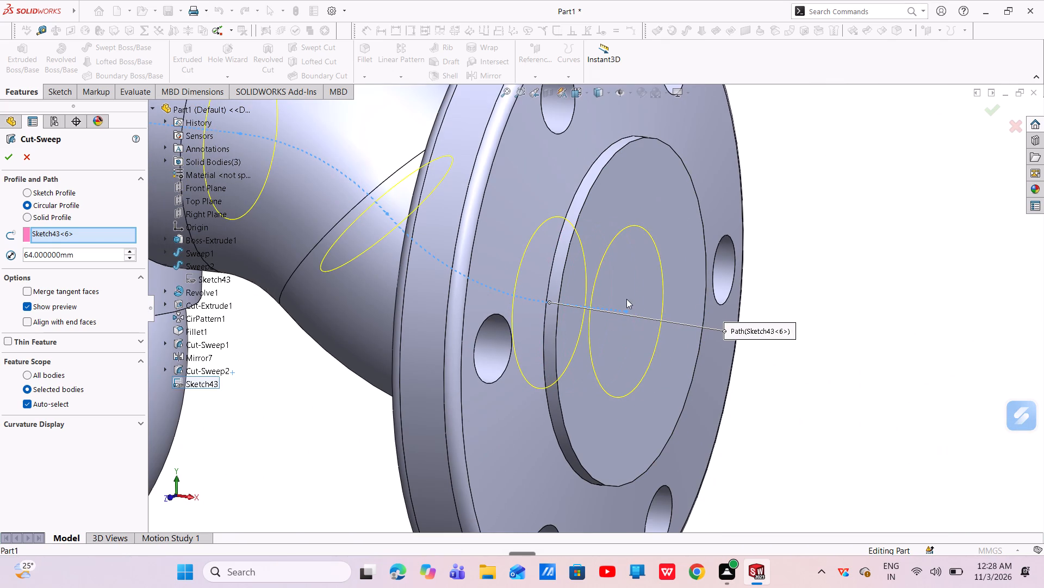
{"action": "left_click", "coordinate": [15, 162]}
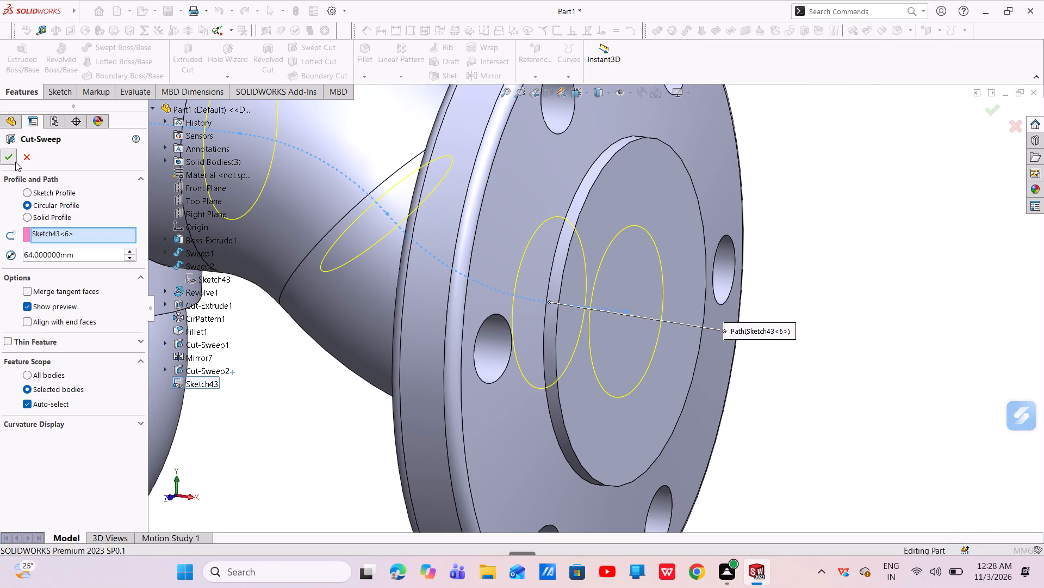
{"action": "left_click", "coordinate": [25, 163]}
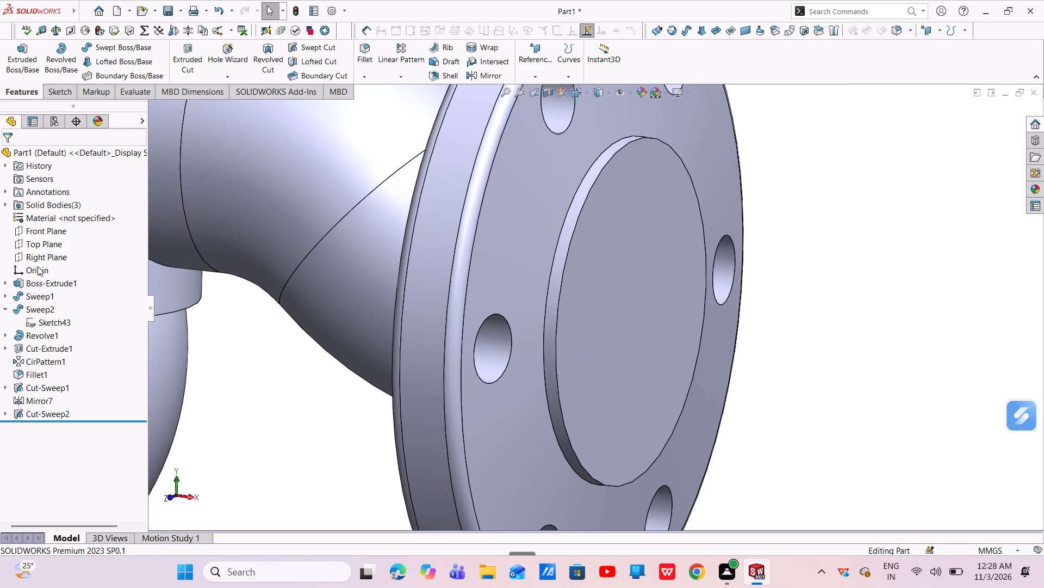
Review the profile, path and option settings of Sweep1, and close the feature without changes.
{"action": "left_click", "coordinate": [34, 302]}
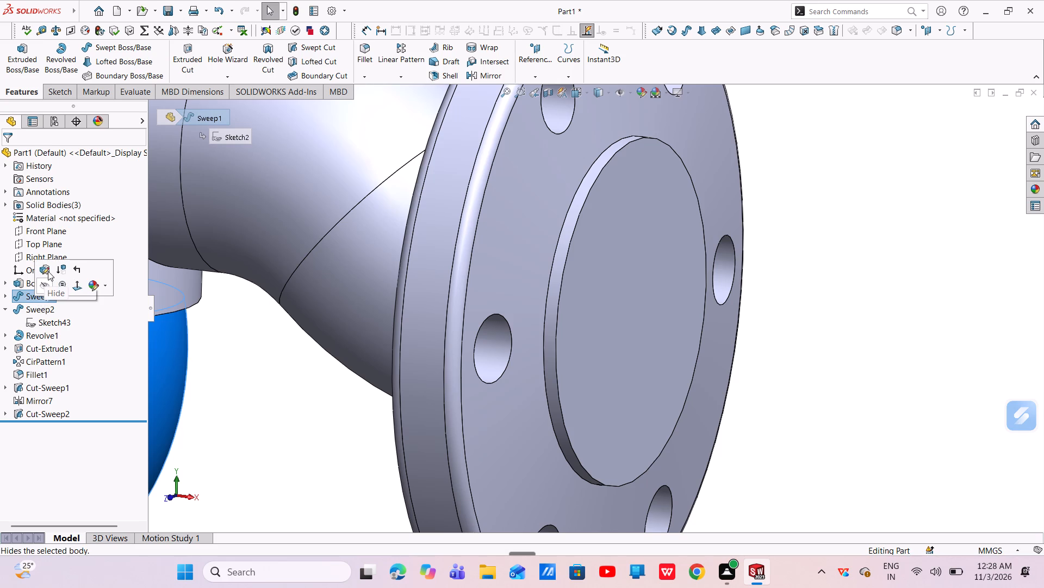
{"action": "left_click", "coordinate": [48, 271]}
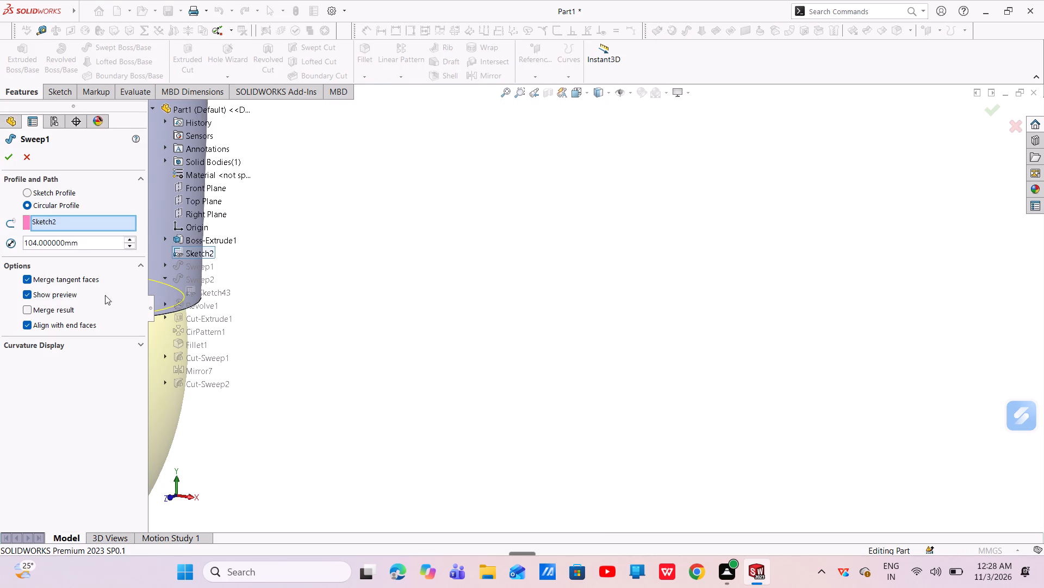
{"action": "scroll", "coordinate": [290, 296], "scroll_direction": "up", "scroll_amount": 9}
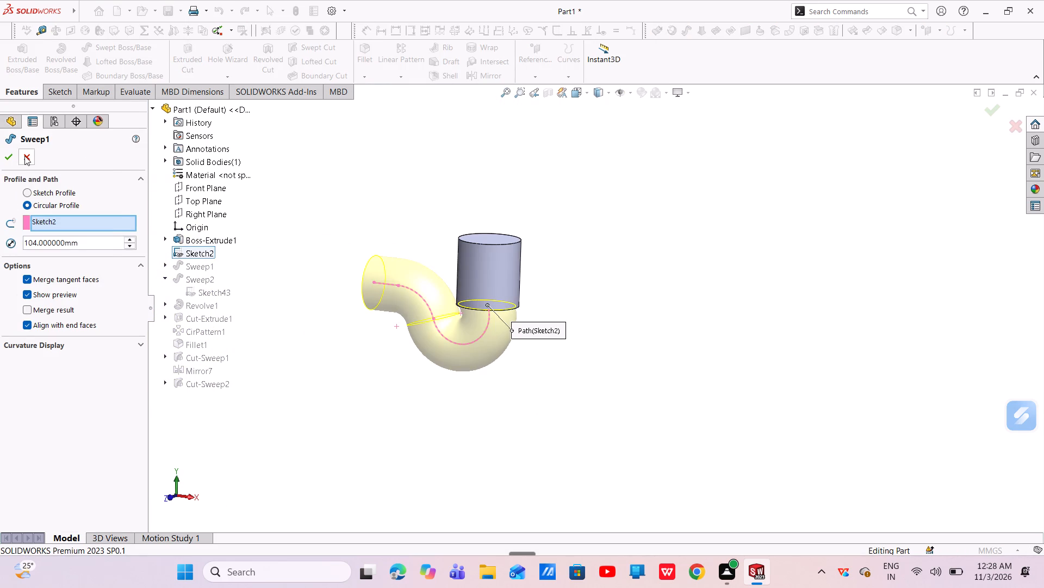
{"action": "left_click", "coordinate": [29, 150]}
Open Sketch43 under Sweep2, examine the branch path's geometry and dimensions, and exit the sketch.
{"action": "left_click", "coordinate": [14, 311]}
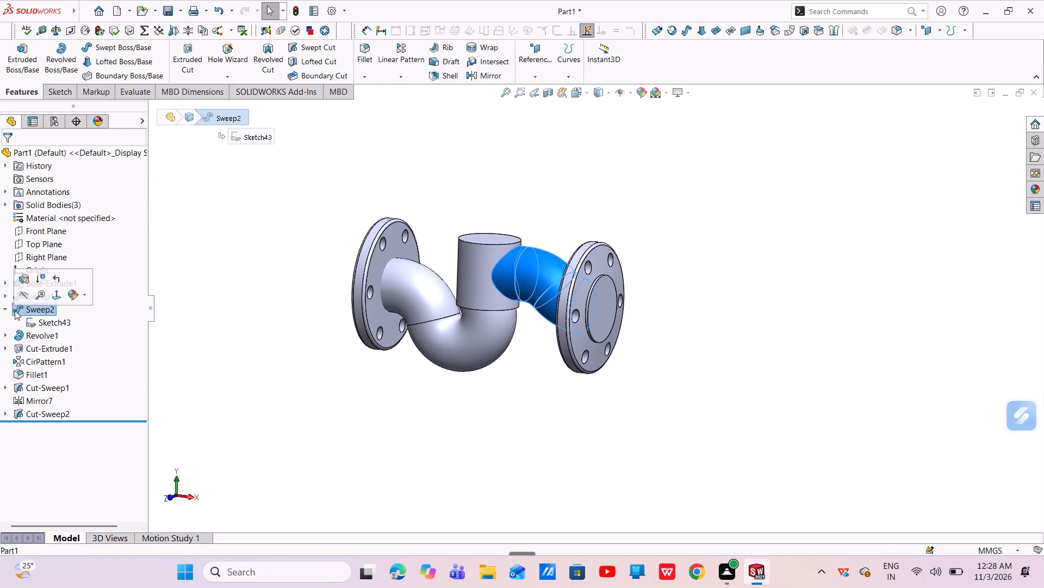
{"action": "left_click", "coordinate": [54, 321]}
{"action": "left_click", "coordinate": [63, 283]}
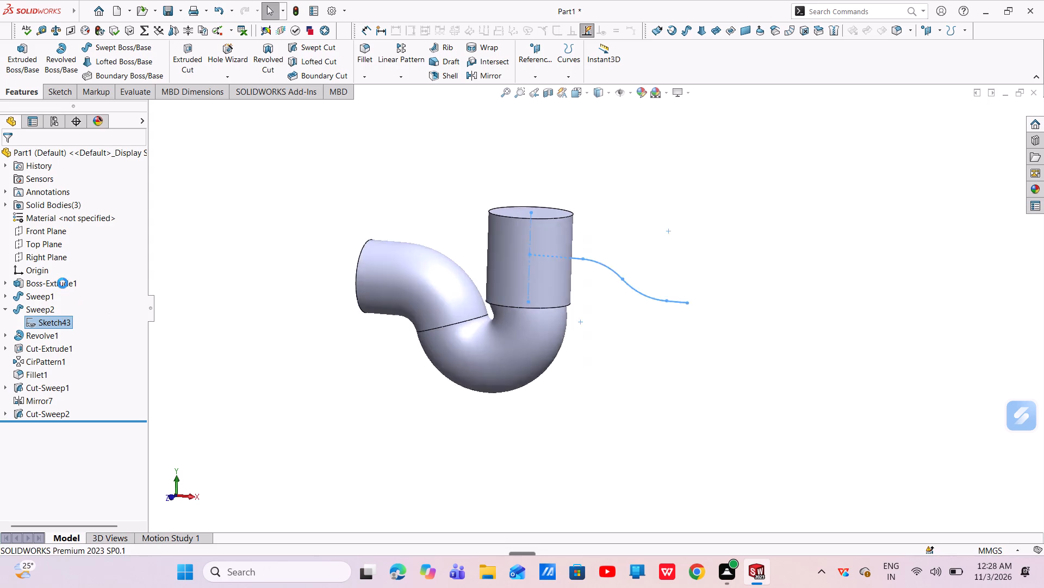
{"action": "scroll", "coordinate": [520, 317], "scroll_direction": "up", "scroll_amount": 4}
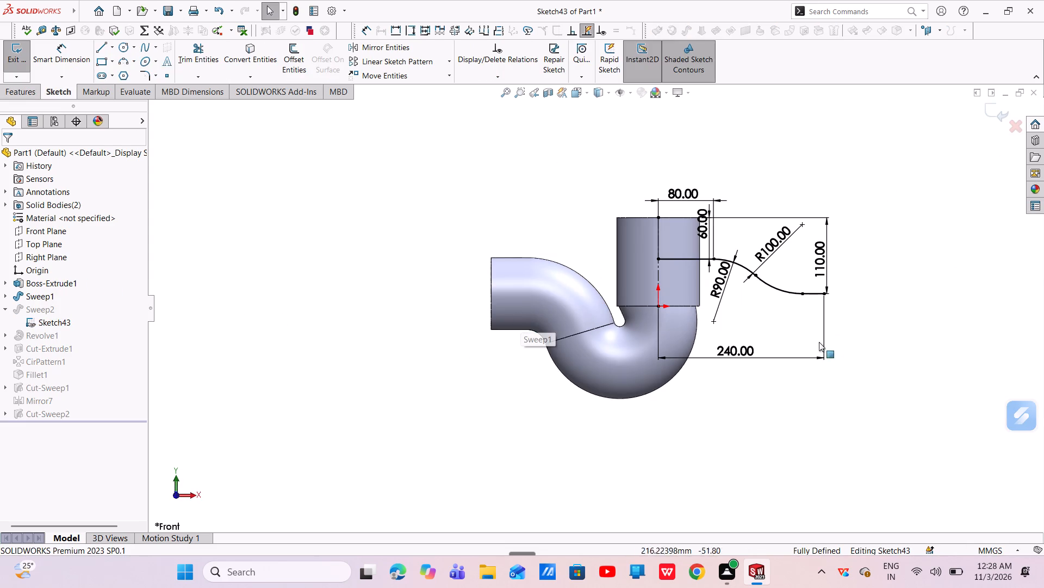
{"action": "scroll", "coordinate": [824, 302], "scroll_direction": "down", "scroll_amount": 4}
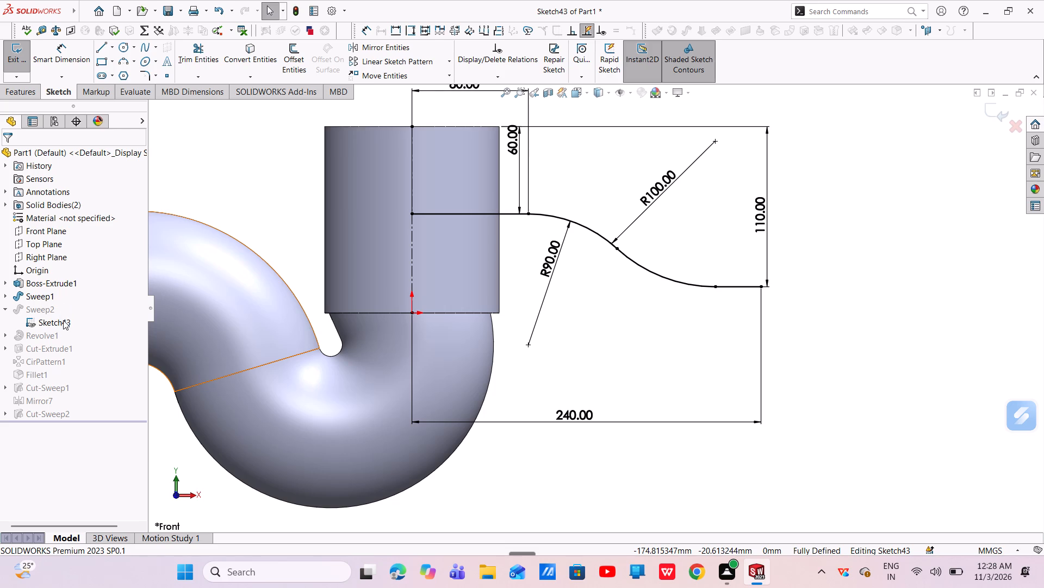
{"action": "left_click", "coordinate": [42, 320]}
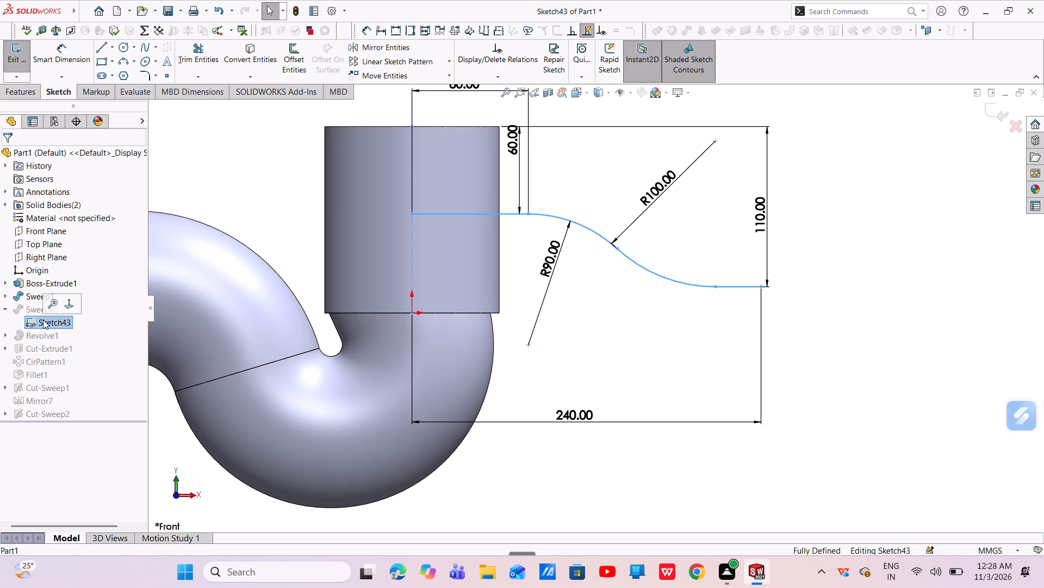
{"action": "scroll", "coordinate": [324, 330], "scroll_direction": "up", "scroll_amount": 4}
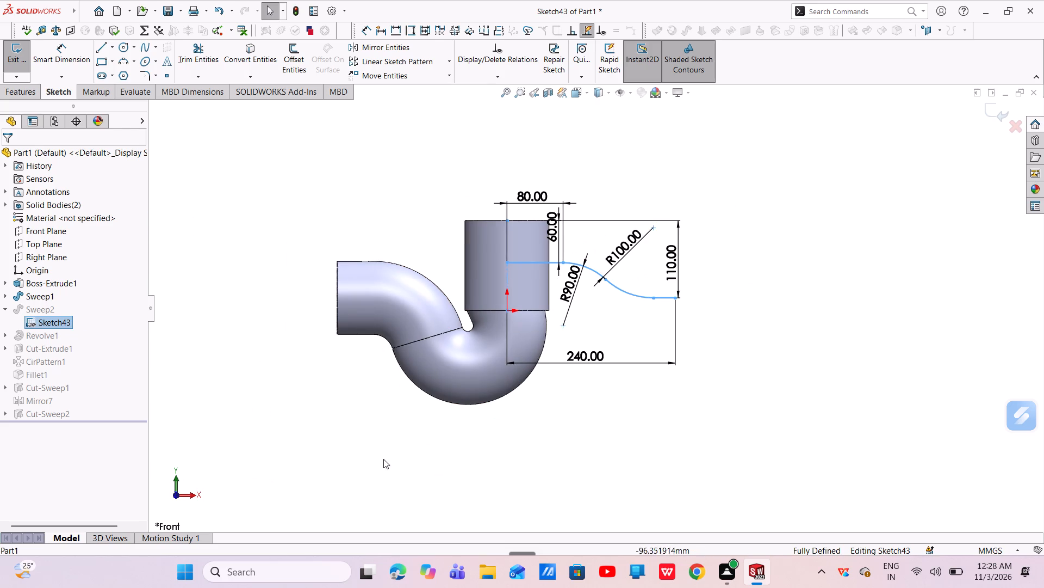
{"action": "left_click", "coordinate": [312, 480]}
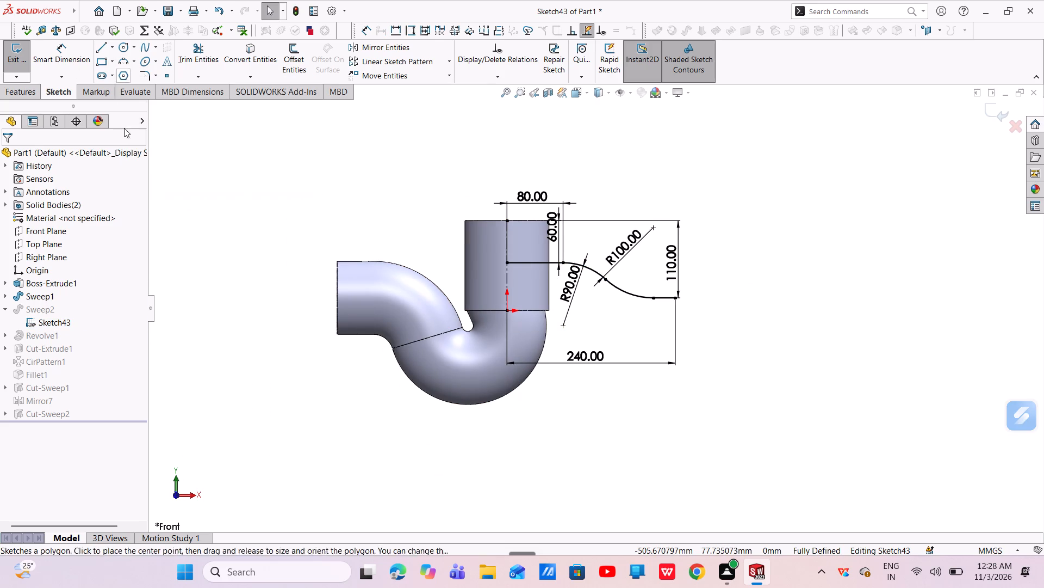
{"action": "left_click", "coordinate": [30, 312]}
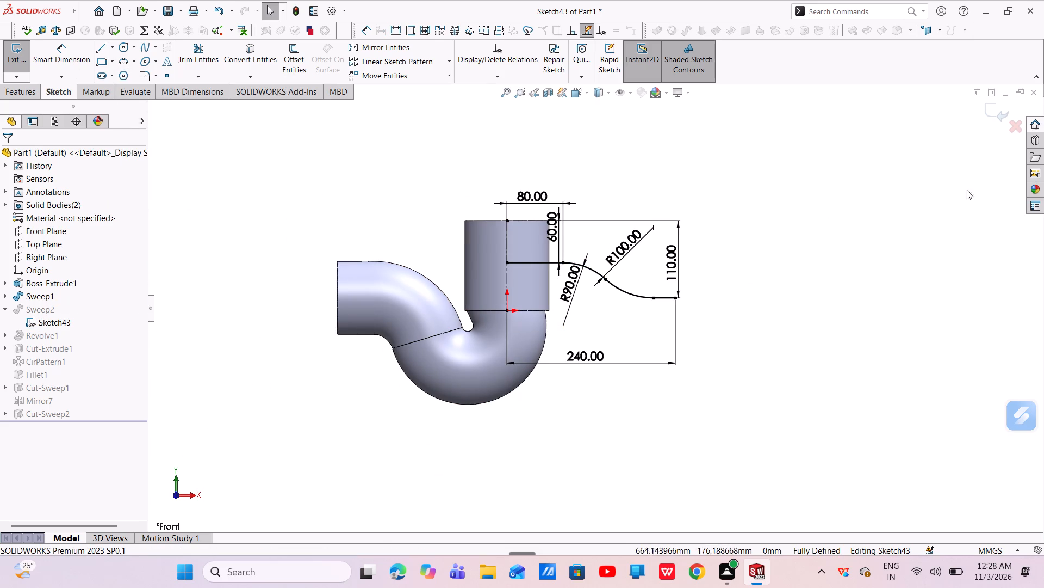
{"action": "left_click", "coordinate": [997, 117]}
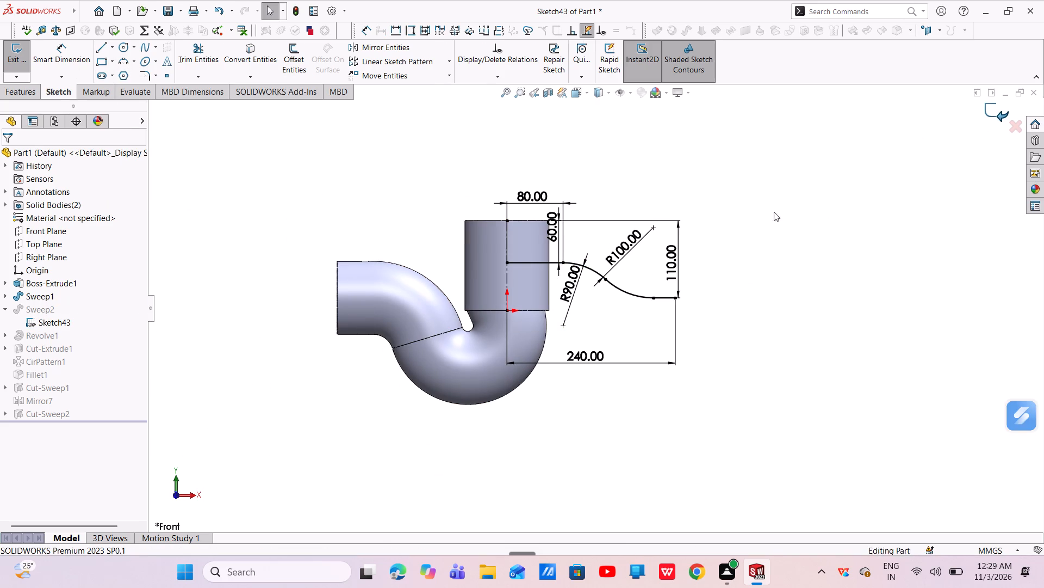
Edit Sweep2 to turn on Align with end faces and Merge tangent faces.
{"action": "left_click", "coordinate": [36, 305]}
{"action": "left_click", "coordinate": [47, 277]}
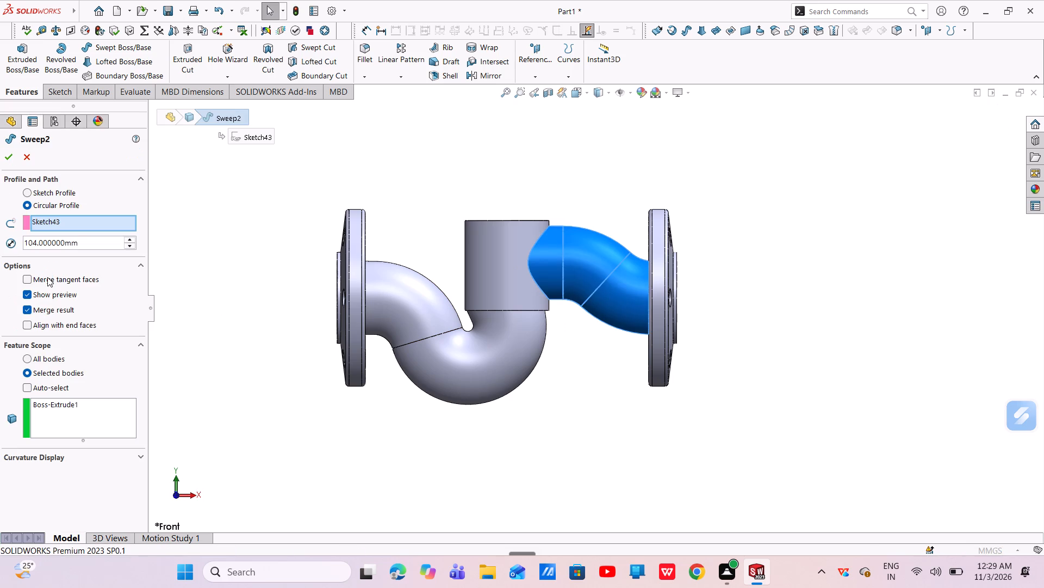
{"action": "left_click", "coordinate": [35, 326]}
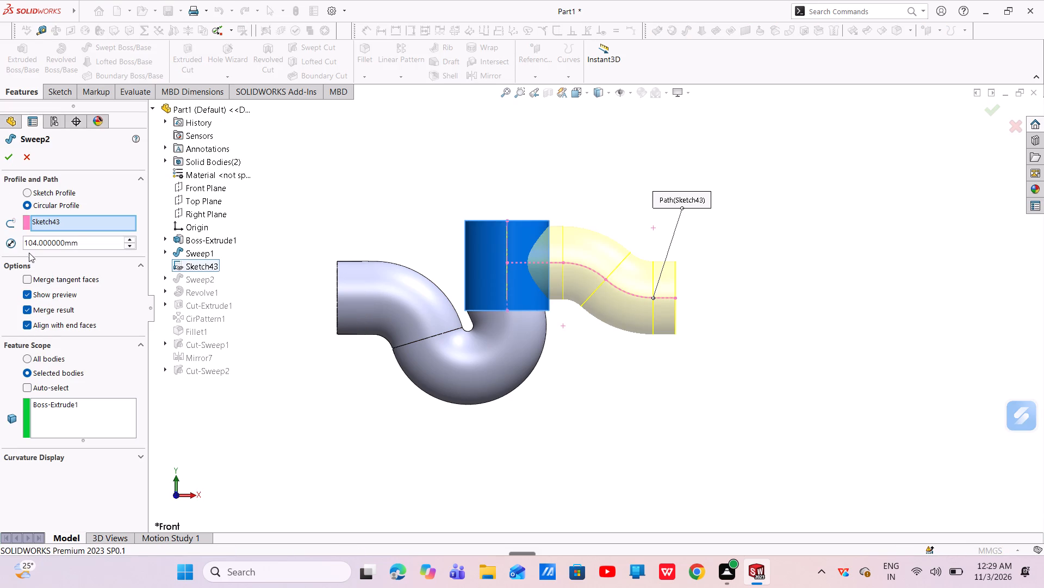
{"action": "left_click", "coordinate": [26, 282]}
{"action": "left_click", "coordinate": [5, 161]}
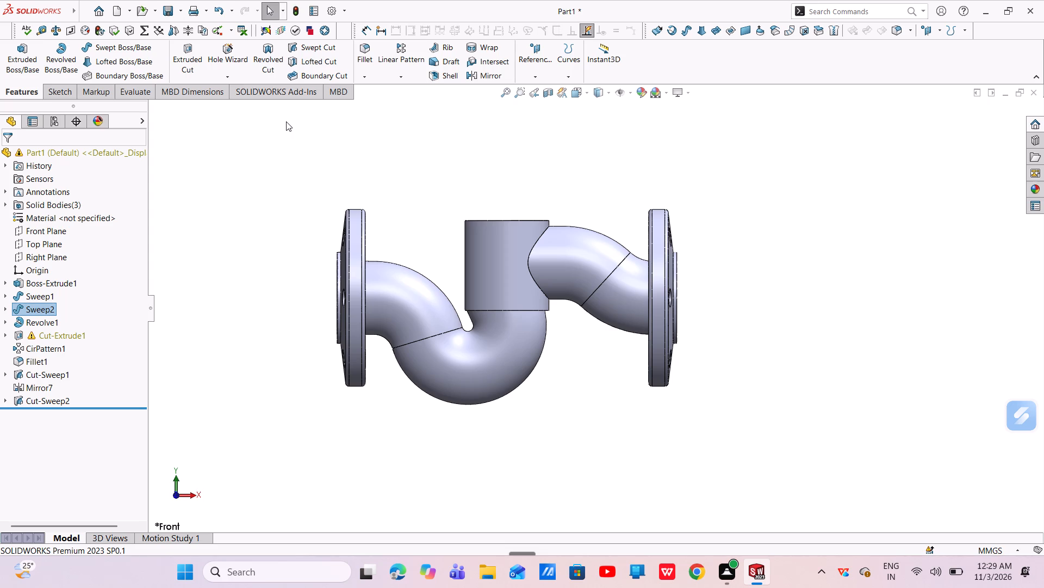
Open the bolt-hole sketch of Cut-Extrude1, examine its geometry and relations, and exit it without changes.
{"action": "left_click", "coordinate": [54, 329]}
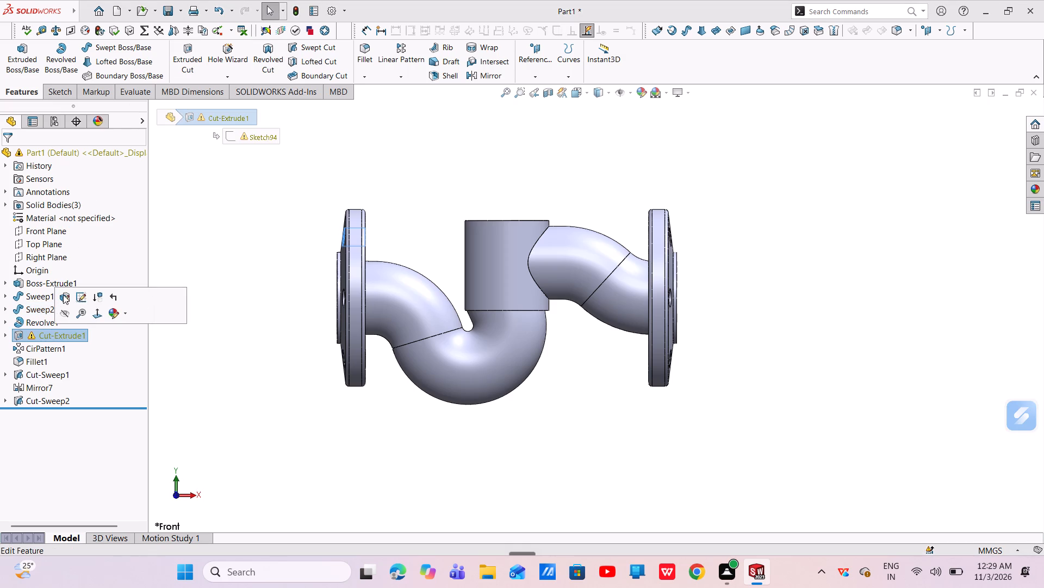
{"action": "left_click", "coordinate": [74, 296]}
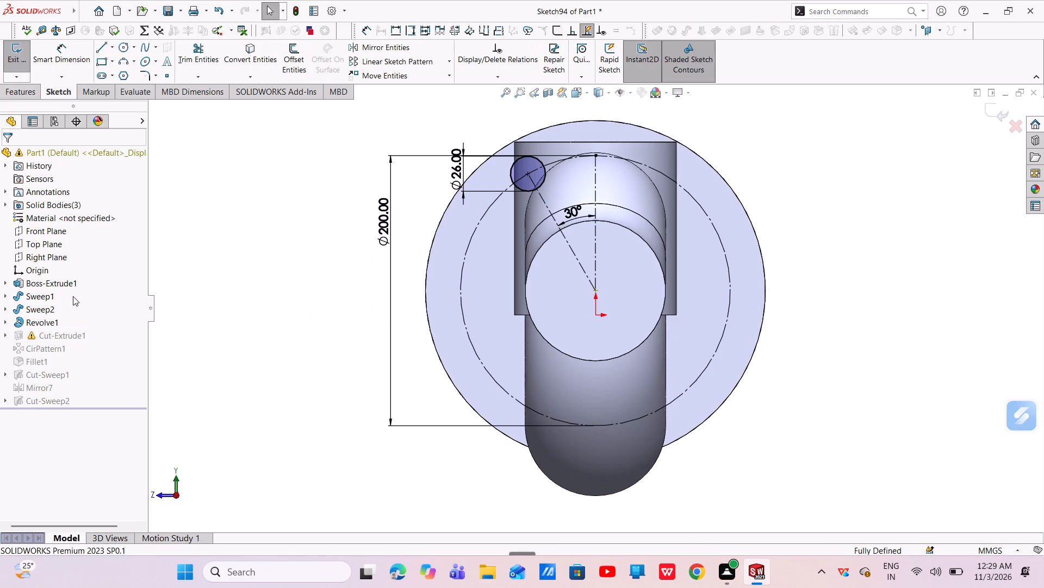
{"action": "scroll", "coordinate": [552, 175], "scroll_direction": "down", "scroll_amount": 3}
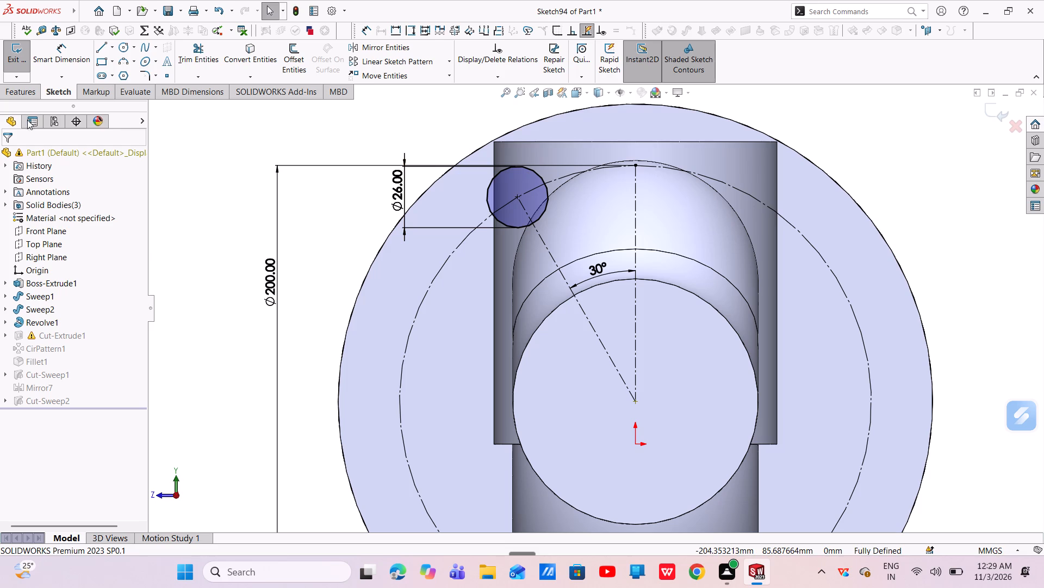
{"action": "left_click", "coordinate": [16, 93]}
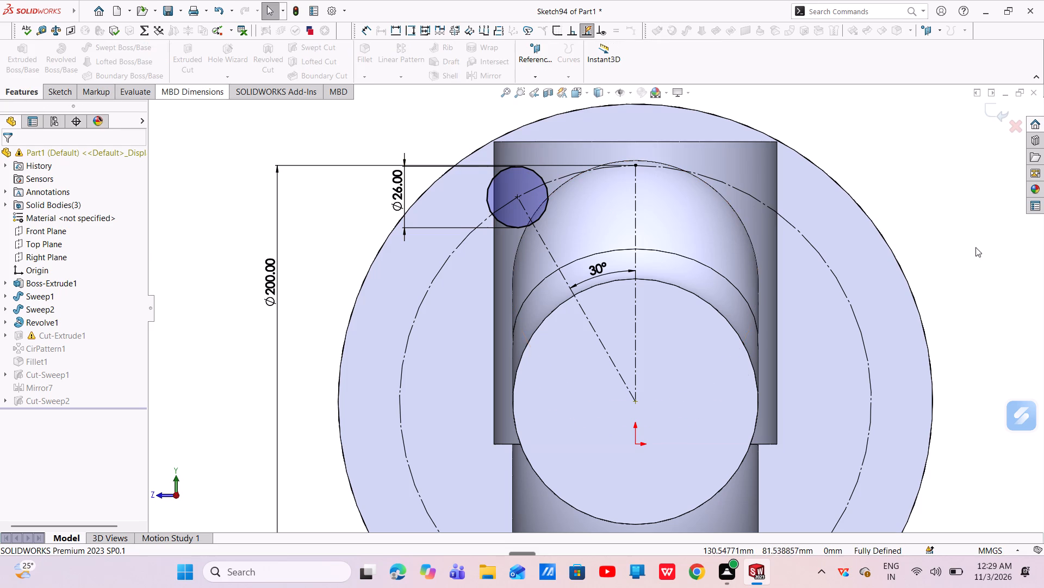
{"action": "left_click", "coordinate": [996, 116]}
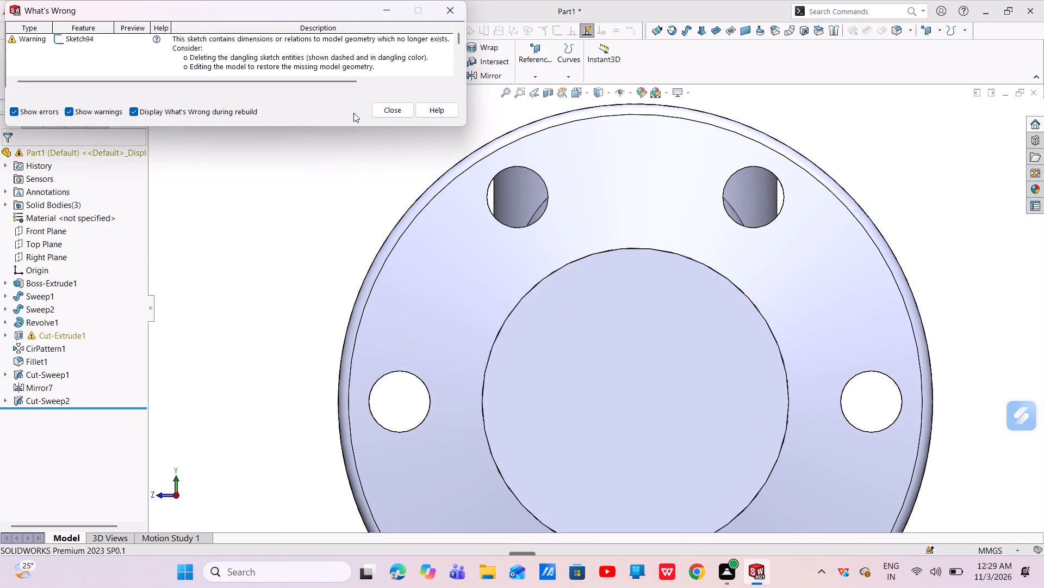
{"action": "left_click", "coordinate": [380, 108]}
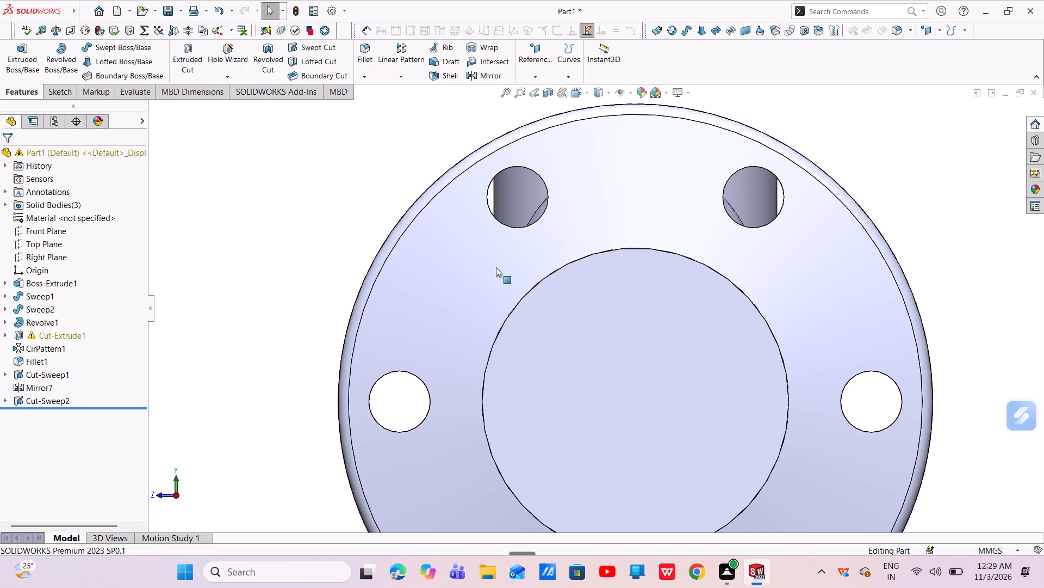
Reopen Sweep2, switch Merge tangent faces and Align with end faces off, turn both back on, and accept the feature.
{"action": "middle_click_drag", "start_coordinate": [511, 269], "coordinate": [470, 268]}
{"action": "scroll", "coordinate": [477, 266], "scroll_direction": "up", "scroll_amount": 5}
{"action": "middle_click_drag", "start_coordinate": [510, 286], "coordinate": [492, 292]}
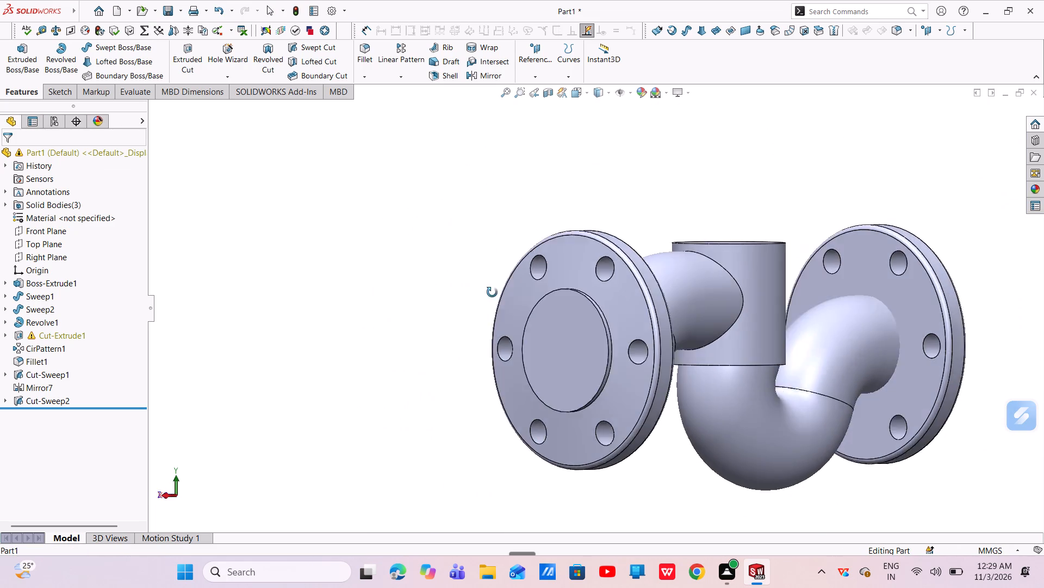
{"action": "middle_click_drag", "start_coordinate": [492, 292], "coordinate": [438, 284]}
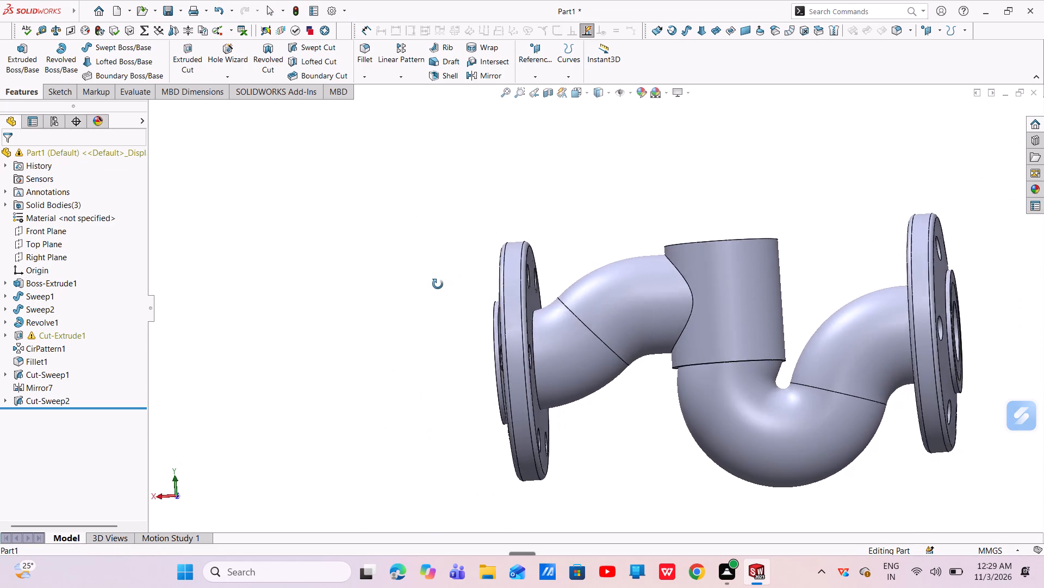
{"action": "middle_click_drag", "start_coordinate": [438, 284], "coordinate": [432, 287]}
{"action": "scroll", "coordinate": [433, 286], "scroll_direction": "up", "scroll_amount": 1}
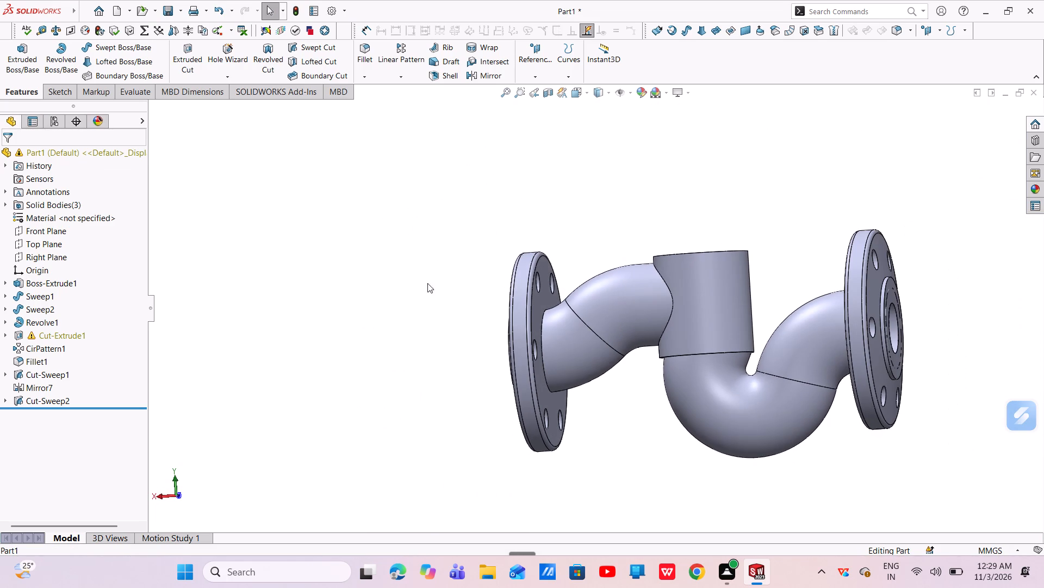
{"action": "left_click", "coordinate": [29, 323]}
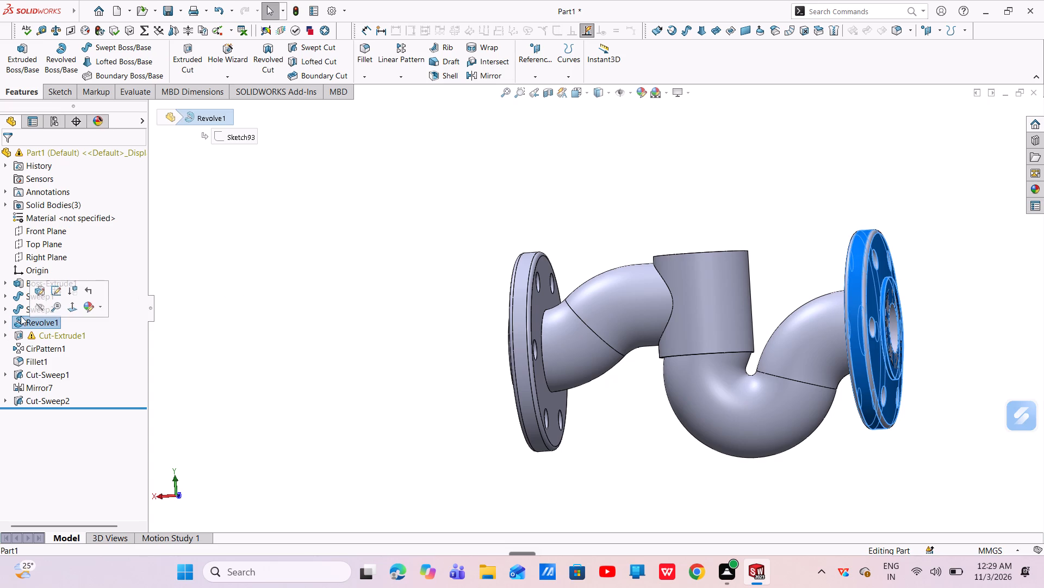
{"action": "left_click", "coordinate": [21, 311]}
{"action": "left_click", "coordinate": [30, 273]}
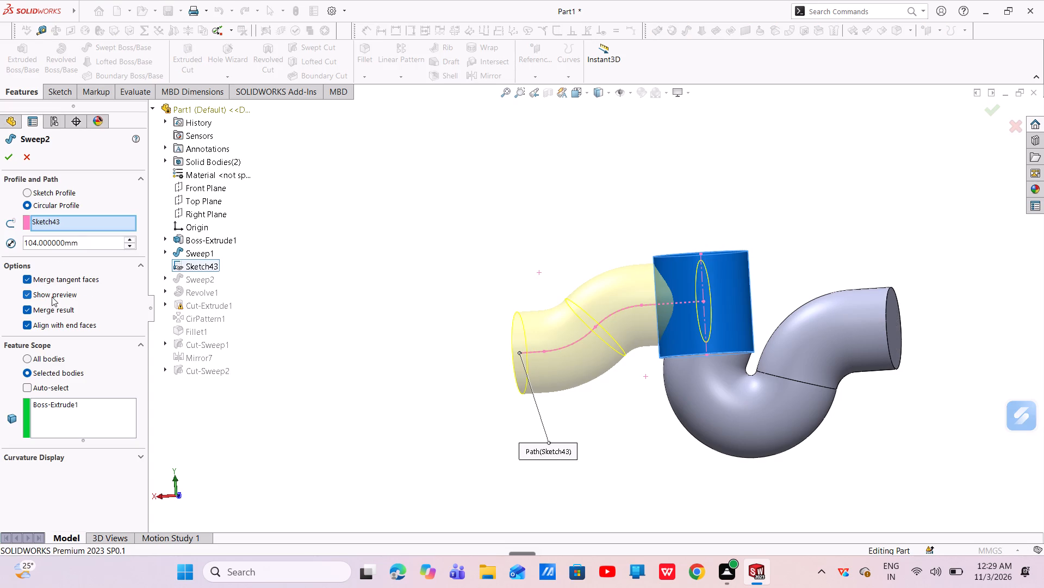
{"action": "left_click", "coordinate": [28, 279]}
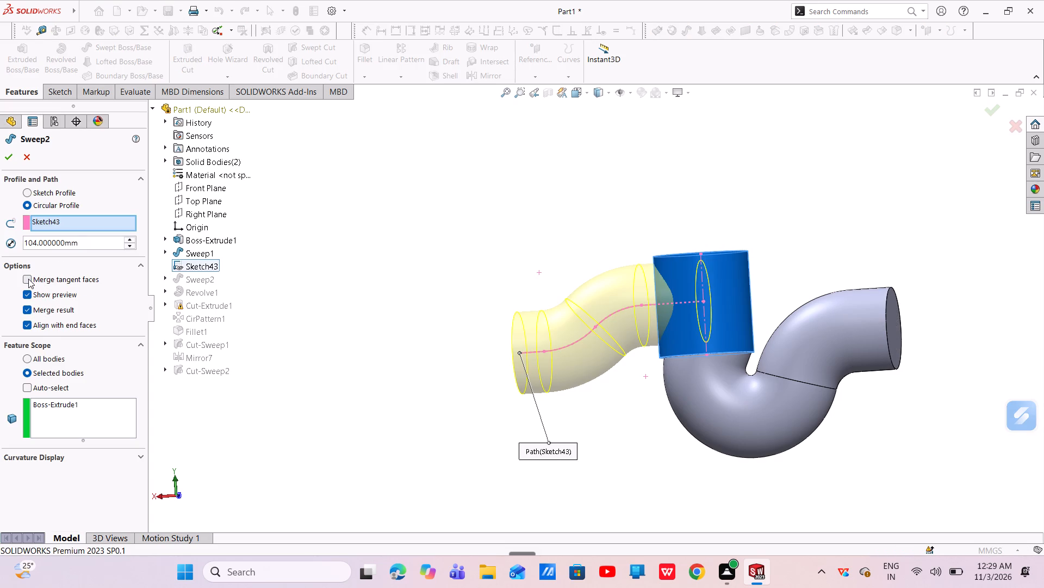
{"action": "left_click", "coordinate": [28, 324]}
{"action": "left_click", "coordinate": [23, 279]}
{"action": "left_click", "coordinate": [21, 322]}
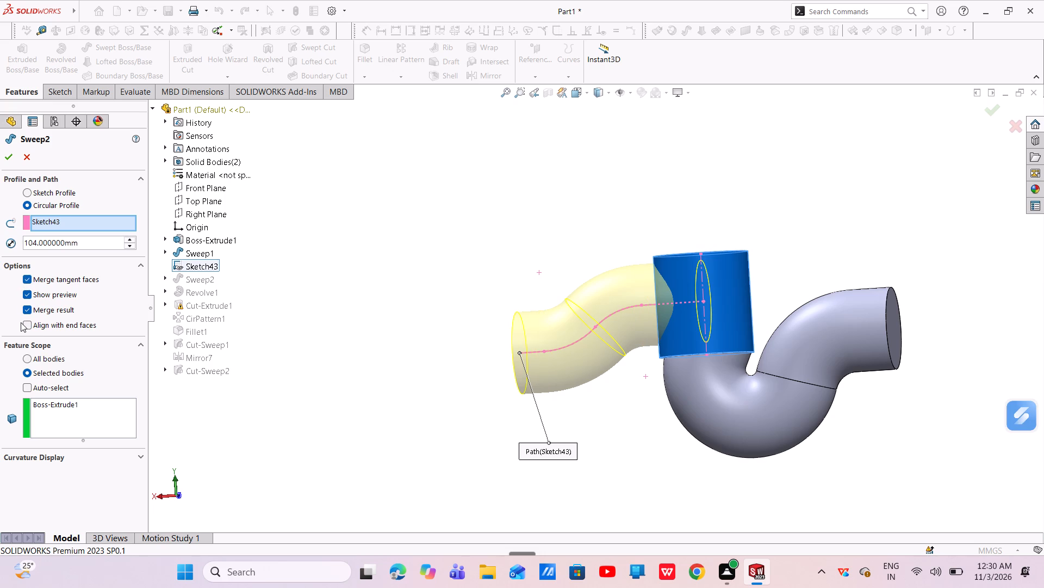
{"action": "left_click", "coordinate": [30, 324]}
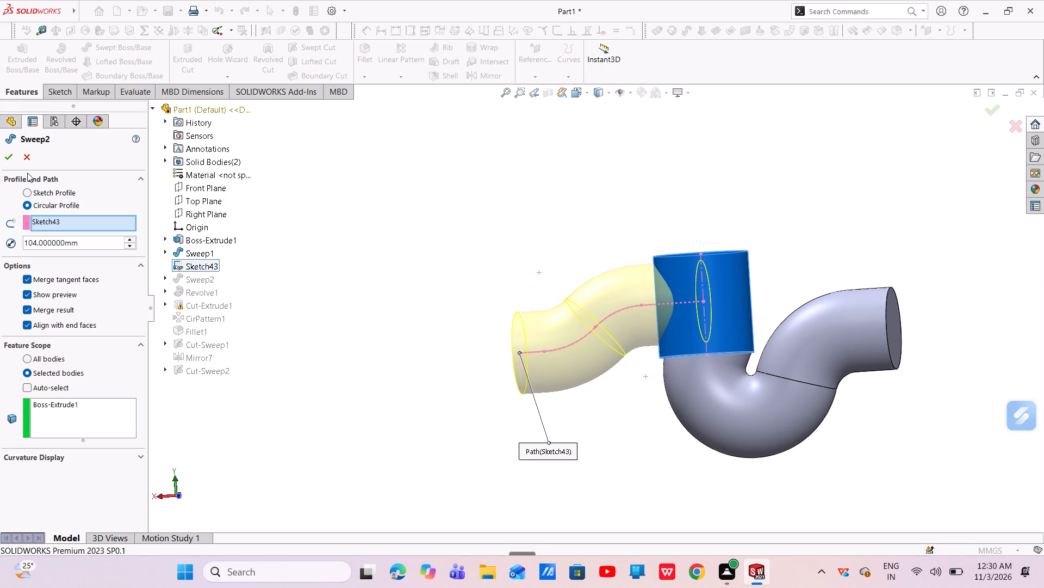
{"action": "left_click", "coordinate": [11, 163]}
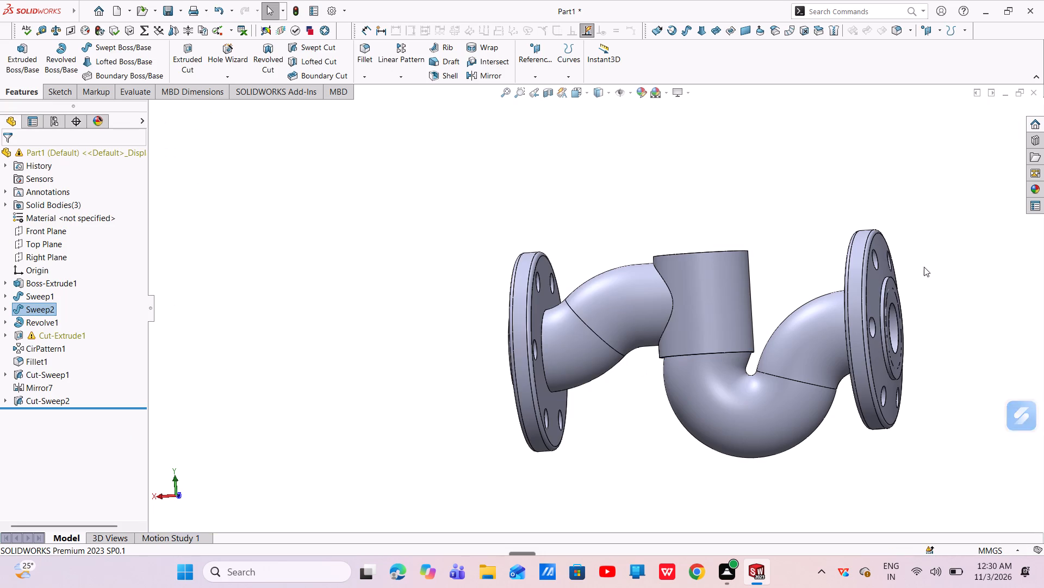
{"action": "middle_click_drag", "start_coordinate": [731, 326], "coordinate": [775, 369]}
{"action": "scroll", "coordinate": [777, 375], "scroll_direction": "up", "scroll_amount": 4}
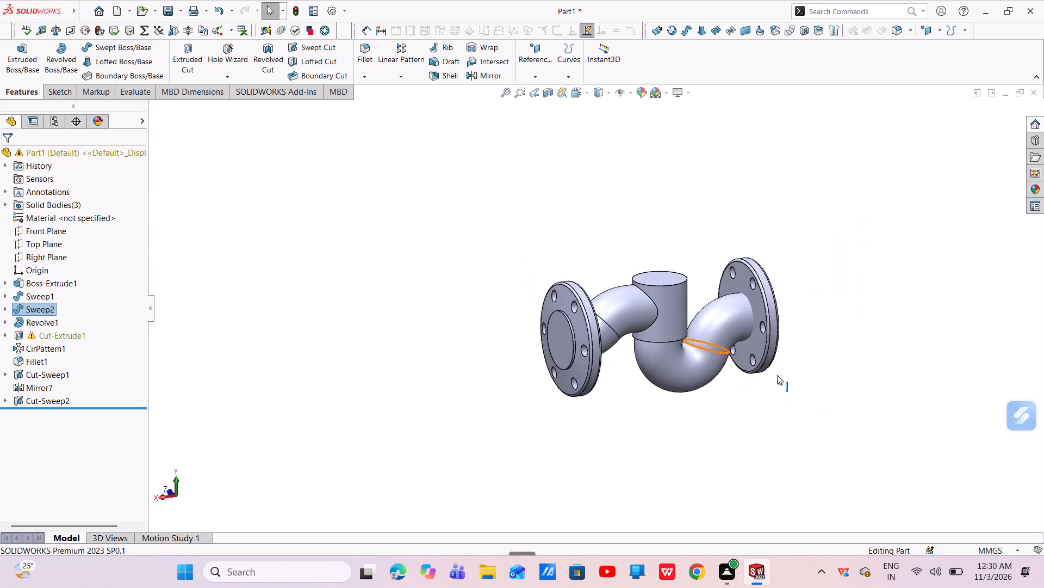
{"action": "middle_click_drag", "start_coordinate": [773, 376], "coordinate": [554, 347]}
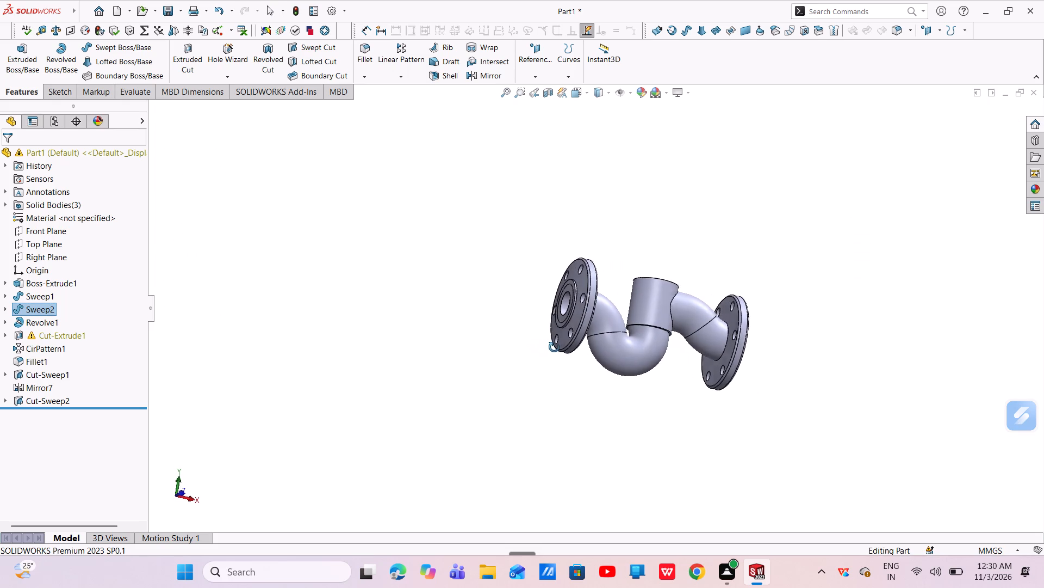
Reopen the bolt-hole sketch of Cut-Extrude1, examine its circle and dimensions, and exit the sketch.
{"action": "middle_click_drag", "start_coordinate": [554, 347], "coordinate": [555, 347]}
{"action": "scroll", "coordinate": [555, 347], "scroll_direction": "down", "scroll_amount": 1}
{"action": "scroll", "coordinate": [634, 279], "scroll_direction": "up", "scroll_amount": 3}
{"action": "middle_click_drag", "start_coordinate": [661, 226], "coordinate": [655, 296]}
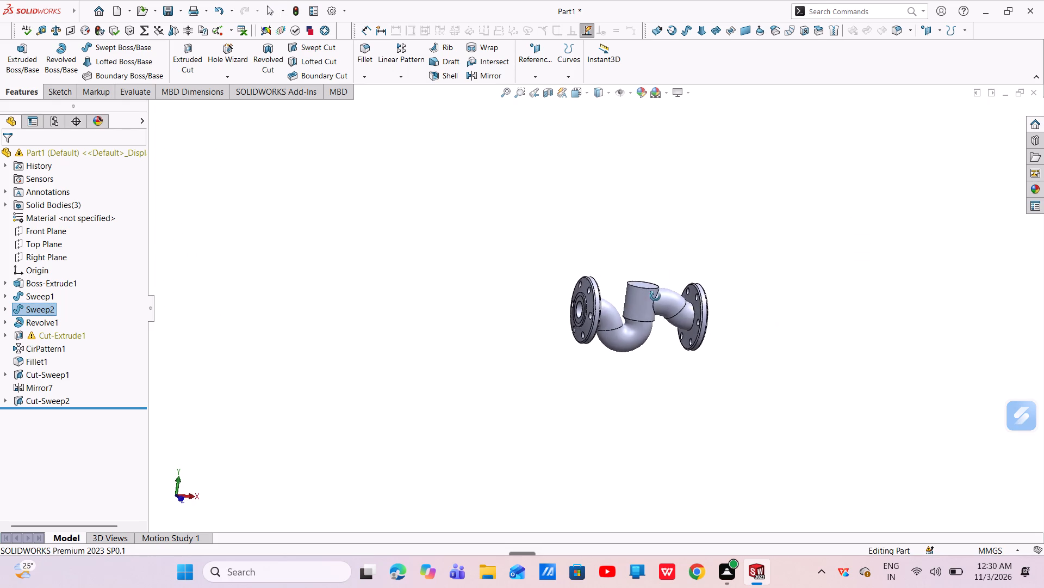
{"action": "middle_click_drag", "start_coordinate": [655, 296], "coordinate": [654, 299]}
{"action": "scroll", "coordinate": [653, 316], "scroll_direction": "down", "scroll_amount": 5}
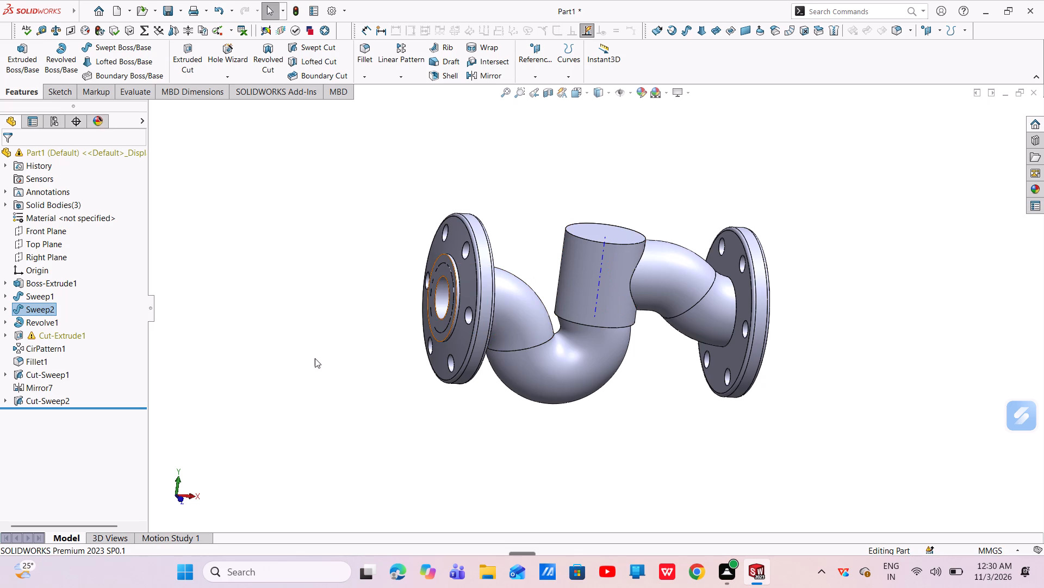
{"action": "left_click", "coordinate": [71, 339]}
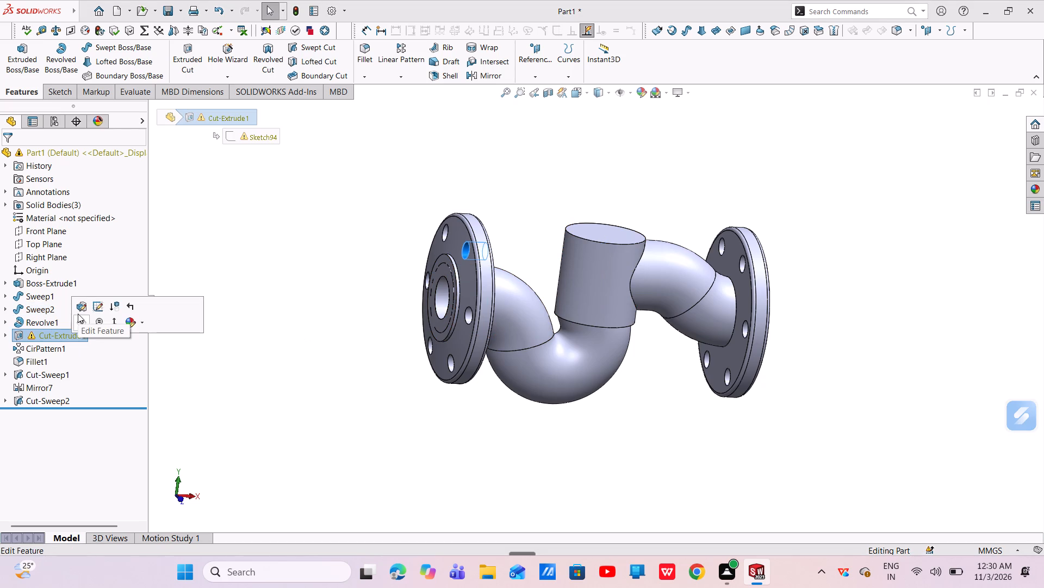
{"action": "left_click", "coordinate": [97, 311]}
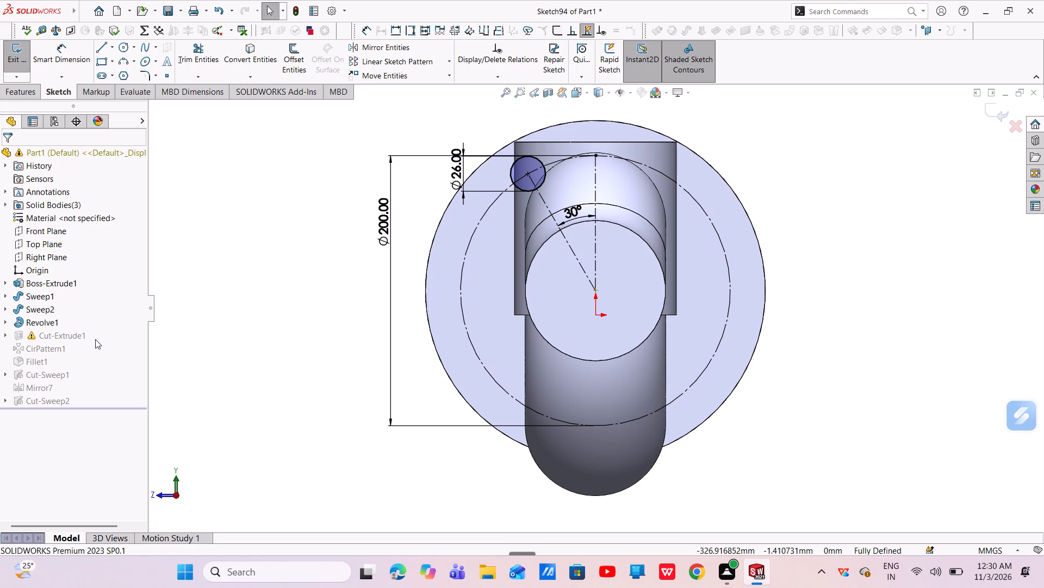
{"action": "left_click", "coordinate": [69, 339]}
{"action": "right_click", "coordinate": [69, 339]}
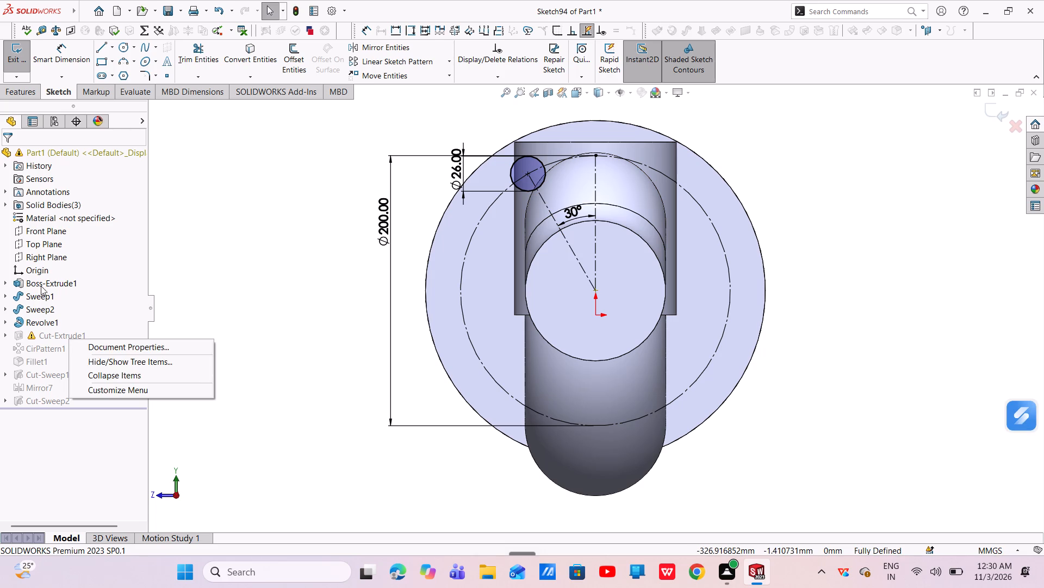
{"action": "left_click", "coordinate": [990, 113]}
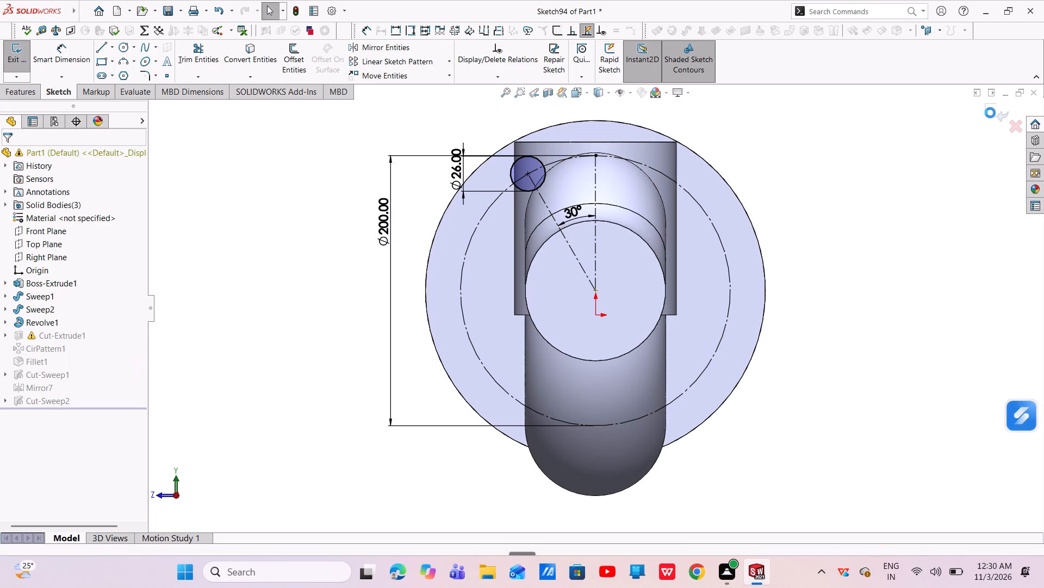
{"action": "left_click", "coordinate": [407, 105]}
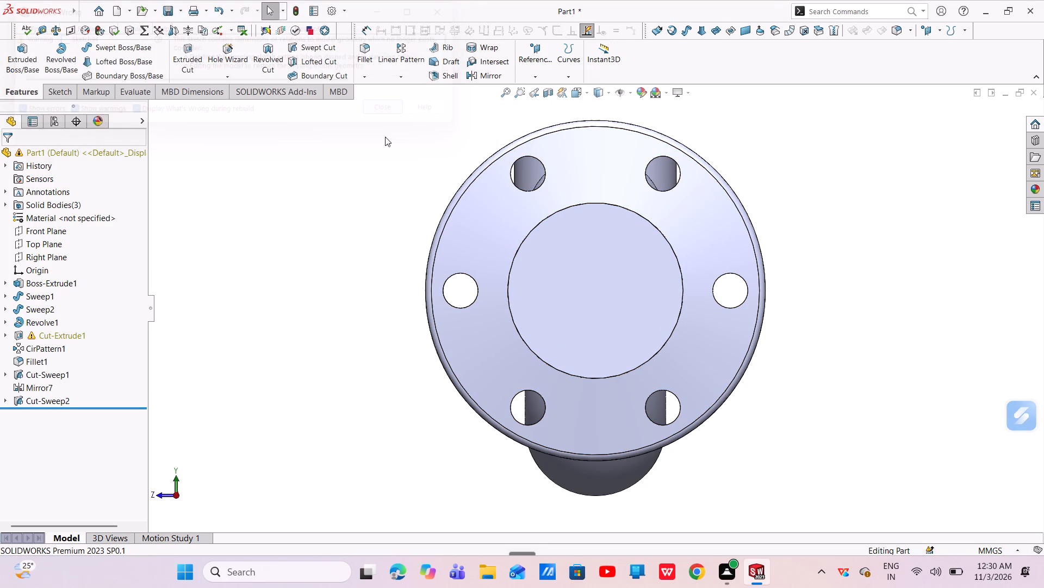
Delete Cut-Extrude1 together with its dependent CirPattern1 and Mirror7, continuing past the sketch error.
{"action": "left_click", "coordinate": [78, 338]}
{"action": "right_click", "coordinate": [78, 338]}
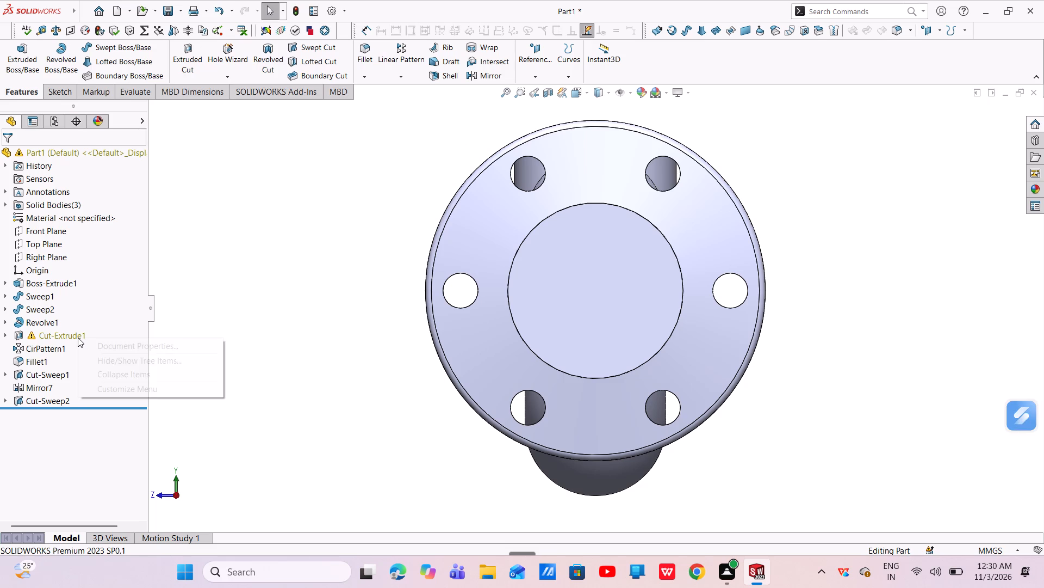
{"action": "left_click", "coordinate": [43, 333]}
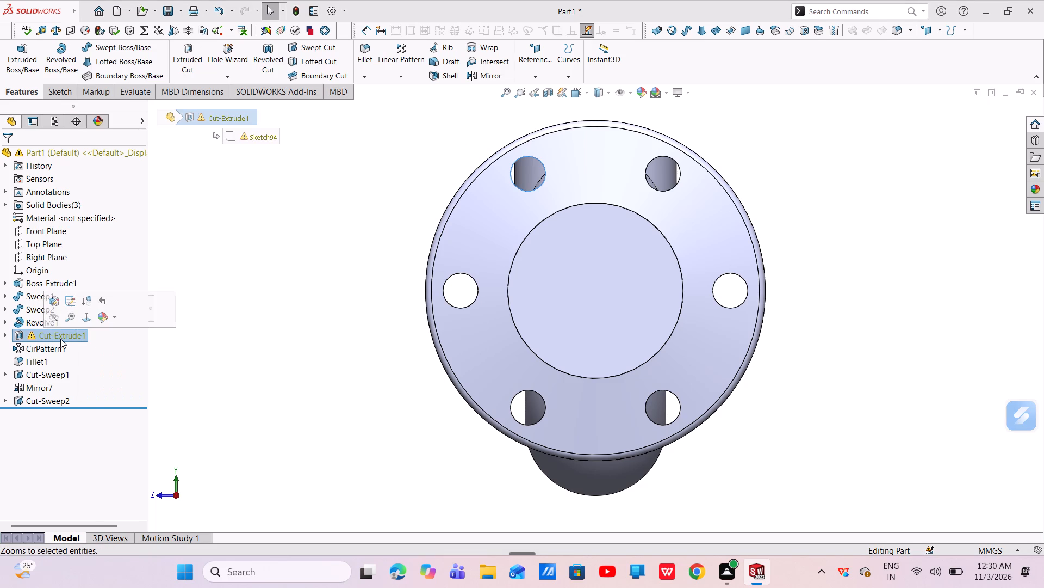
{"action": "right_click", "coordinate": [60, 339]}
{"action": "left_click", "coordinate": [93, 408]}
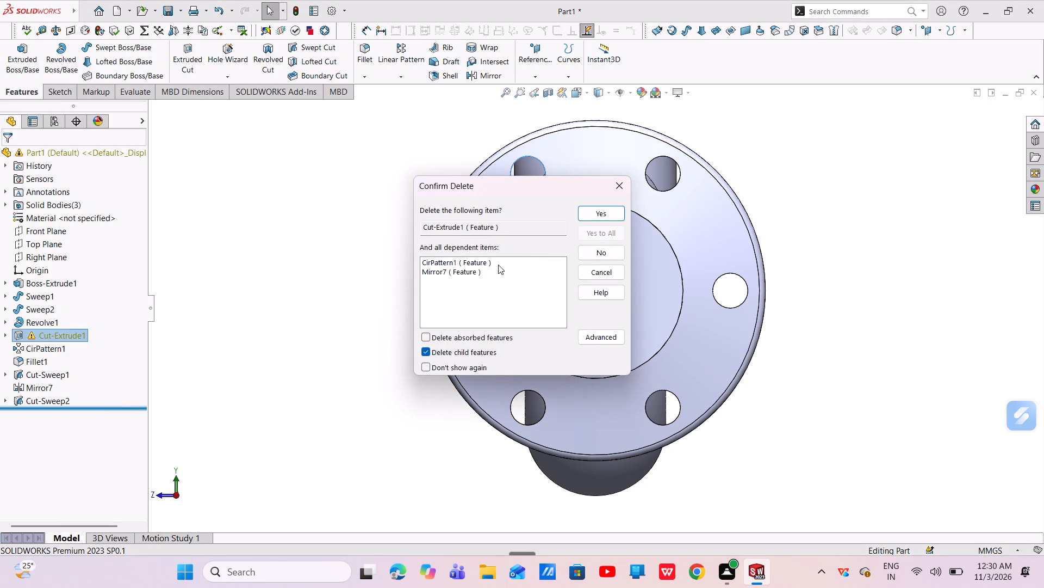
{"action": "left_click", "coordinate": [587, 215]}
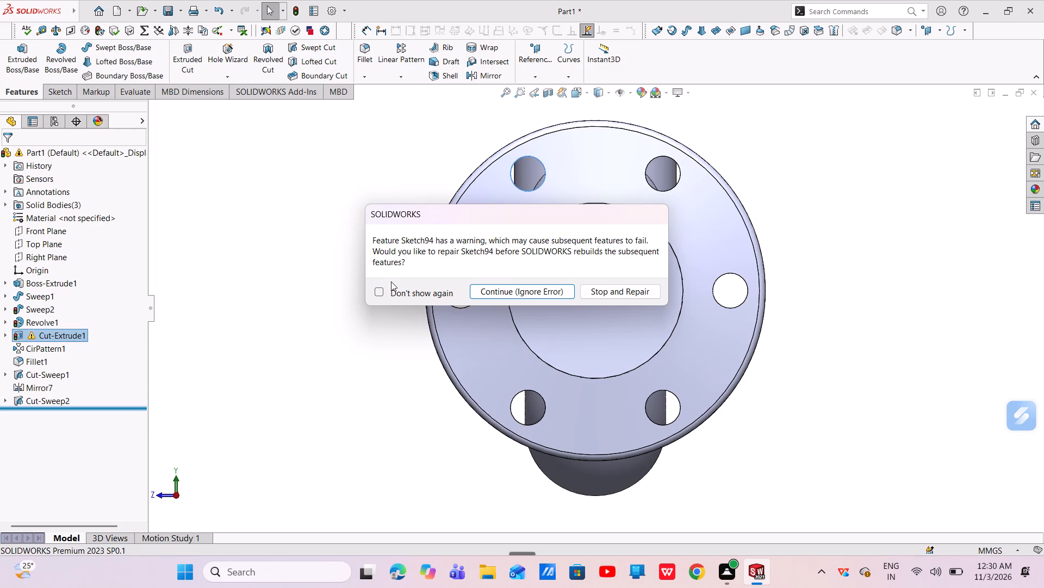
{"action": "left_click", "coordinate": [519, 293]}
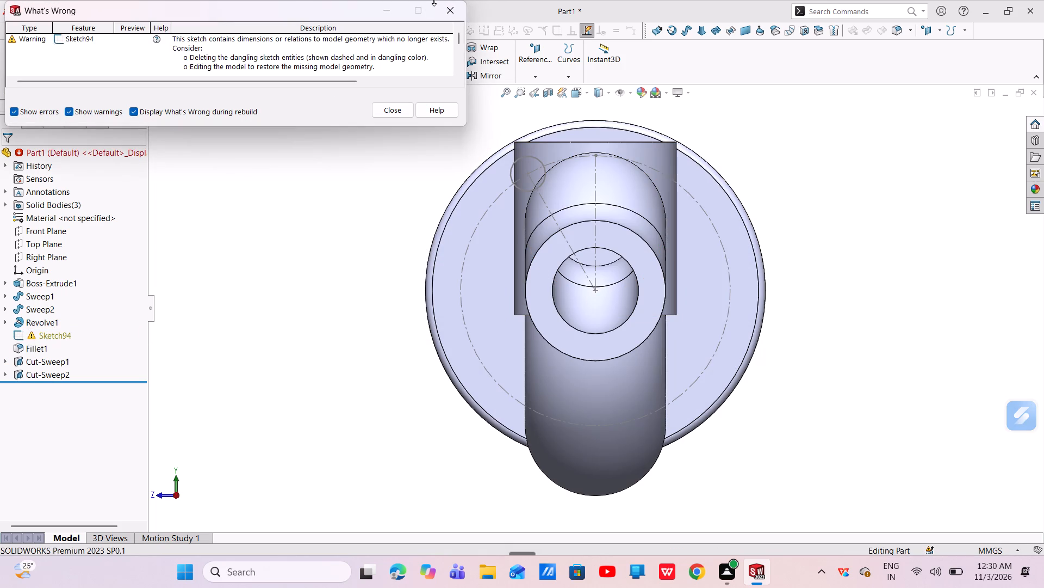
{"action": "left_click", "coordinate": [451, 13]}
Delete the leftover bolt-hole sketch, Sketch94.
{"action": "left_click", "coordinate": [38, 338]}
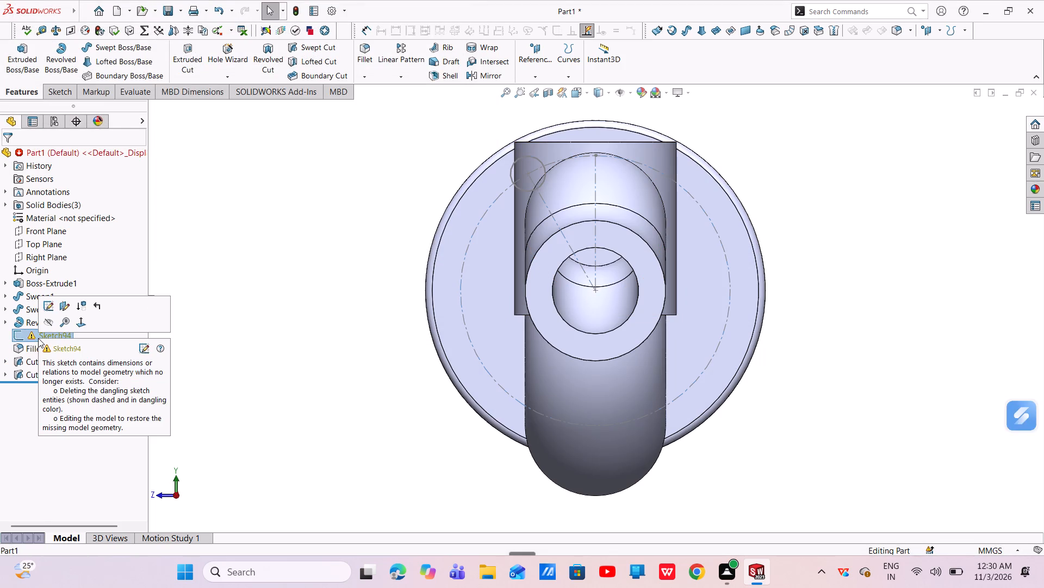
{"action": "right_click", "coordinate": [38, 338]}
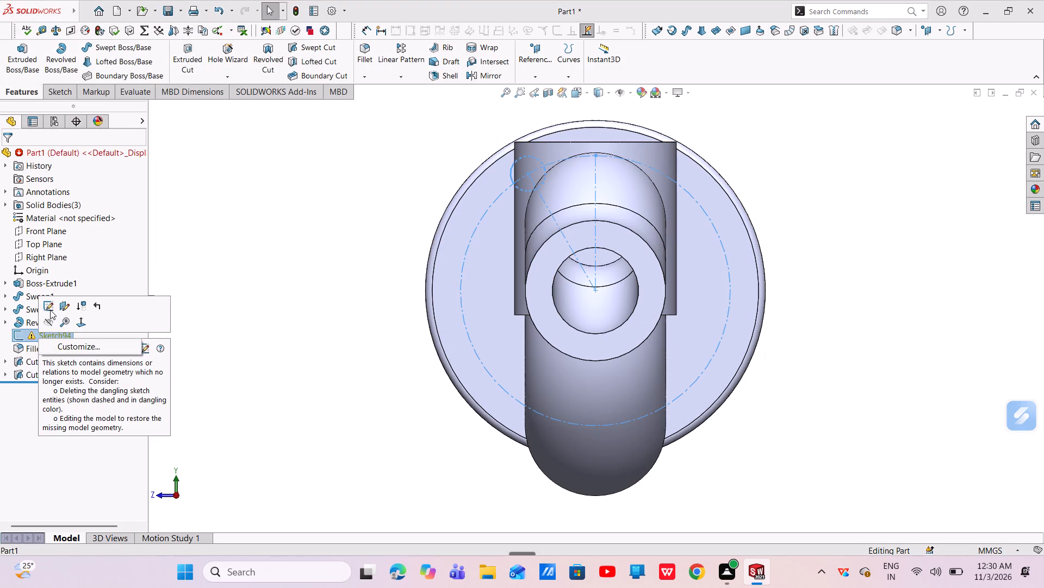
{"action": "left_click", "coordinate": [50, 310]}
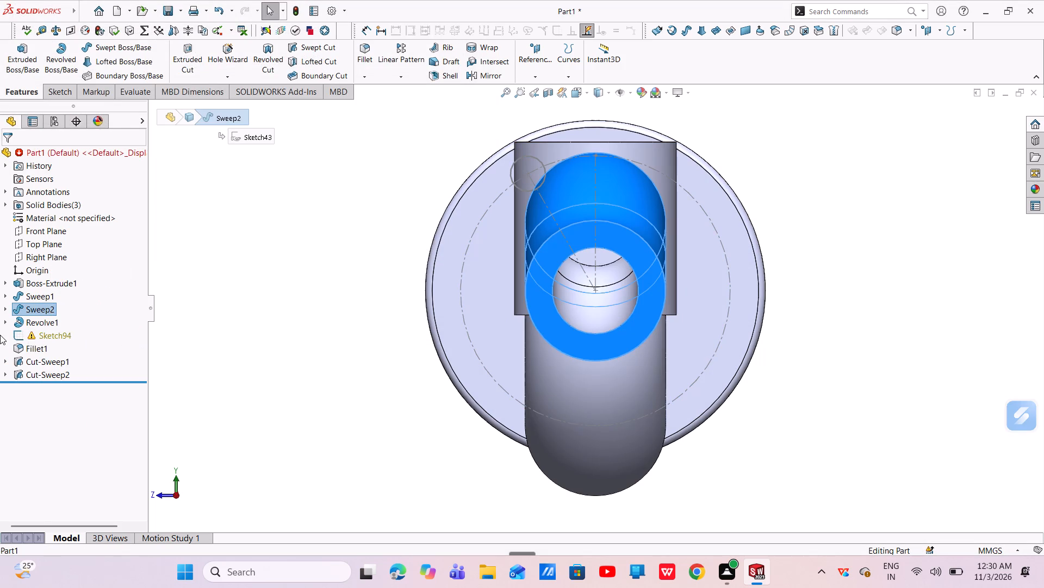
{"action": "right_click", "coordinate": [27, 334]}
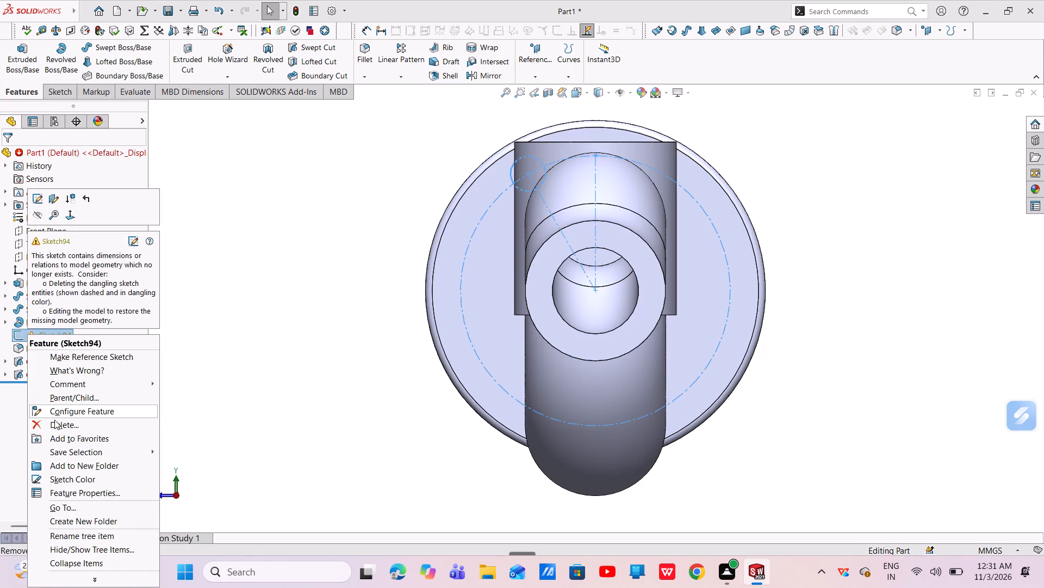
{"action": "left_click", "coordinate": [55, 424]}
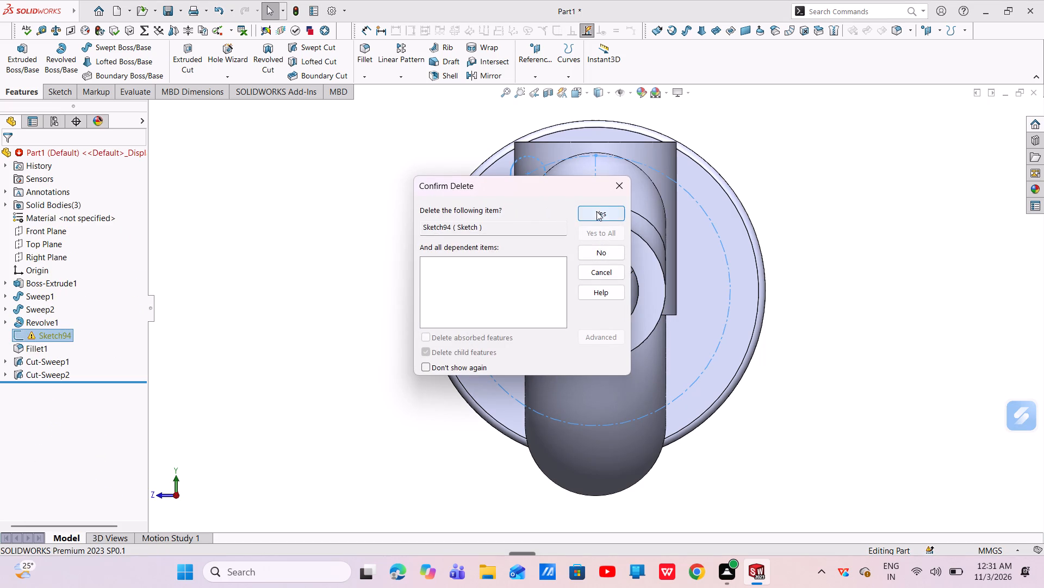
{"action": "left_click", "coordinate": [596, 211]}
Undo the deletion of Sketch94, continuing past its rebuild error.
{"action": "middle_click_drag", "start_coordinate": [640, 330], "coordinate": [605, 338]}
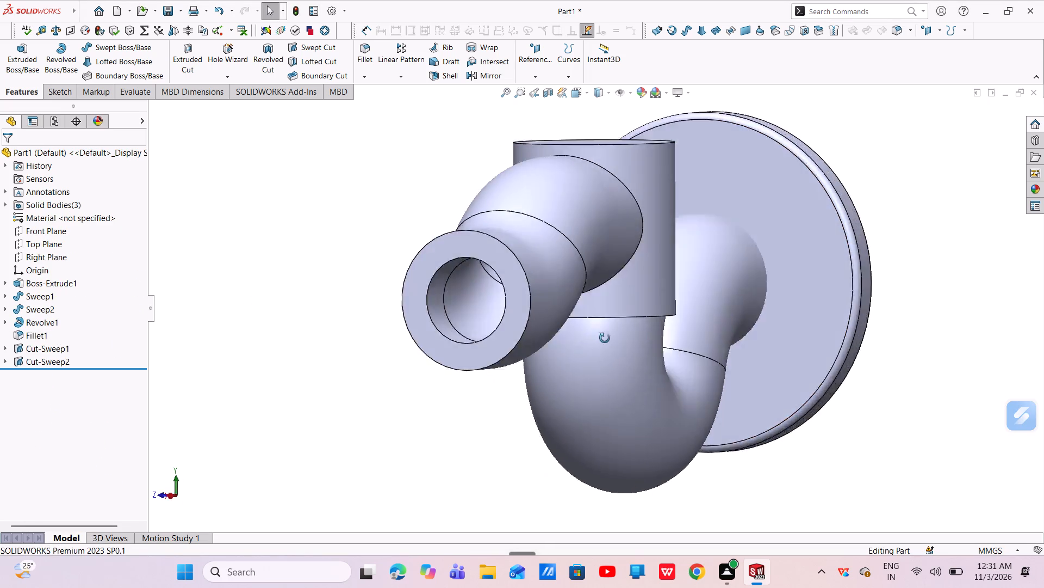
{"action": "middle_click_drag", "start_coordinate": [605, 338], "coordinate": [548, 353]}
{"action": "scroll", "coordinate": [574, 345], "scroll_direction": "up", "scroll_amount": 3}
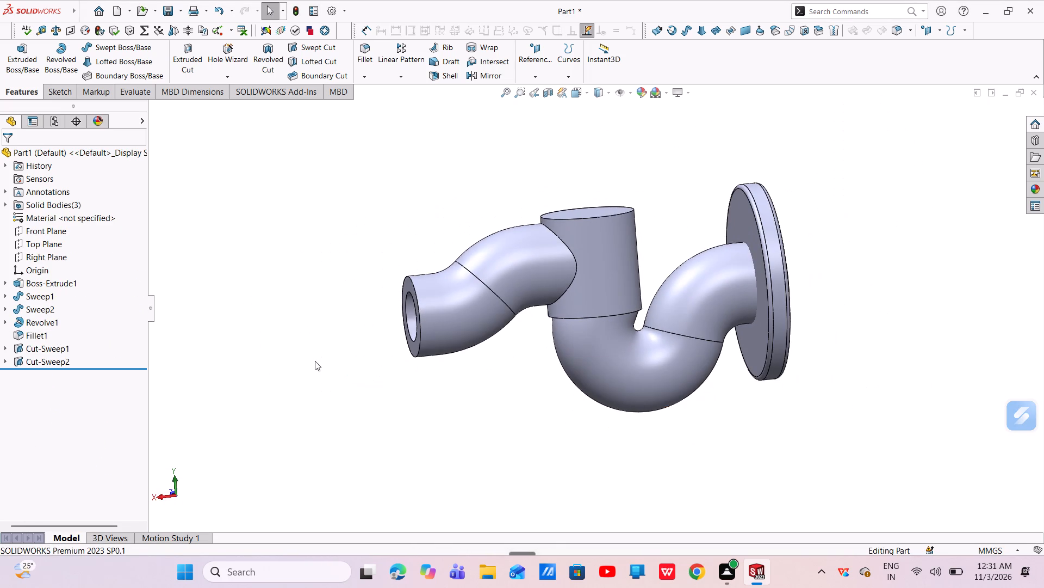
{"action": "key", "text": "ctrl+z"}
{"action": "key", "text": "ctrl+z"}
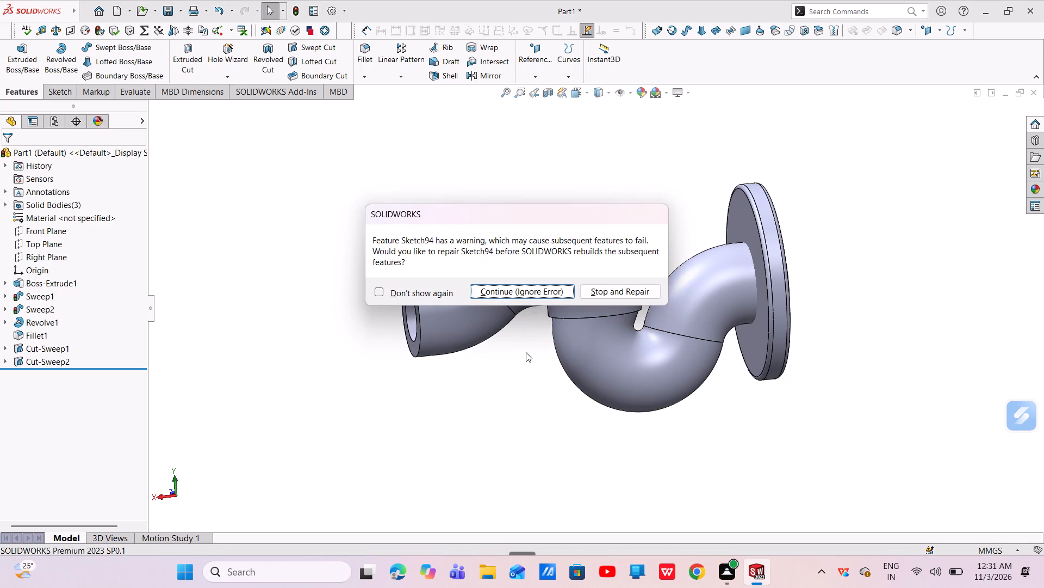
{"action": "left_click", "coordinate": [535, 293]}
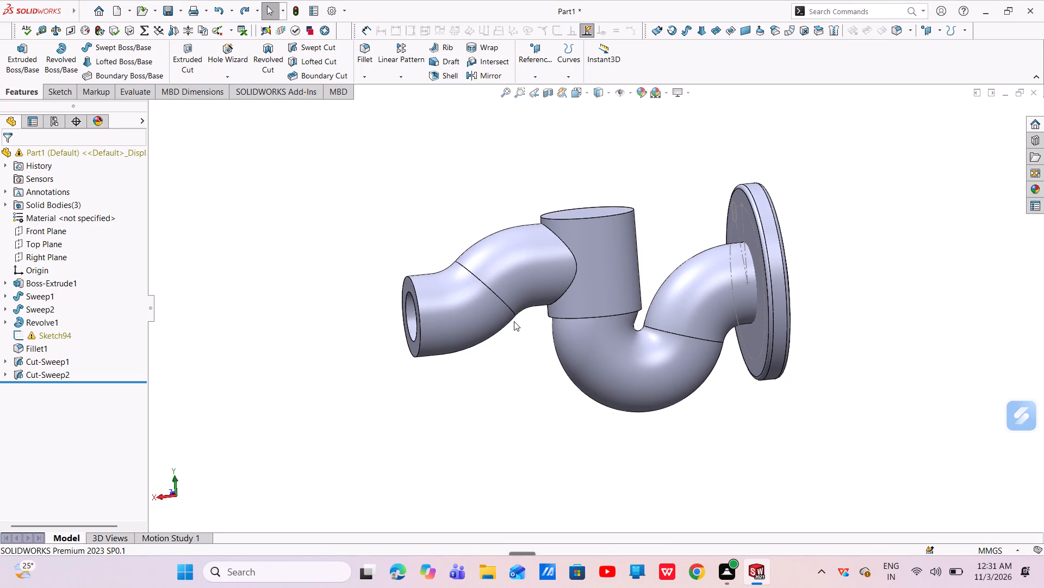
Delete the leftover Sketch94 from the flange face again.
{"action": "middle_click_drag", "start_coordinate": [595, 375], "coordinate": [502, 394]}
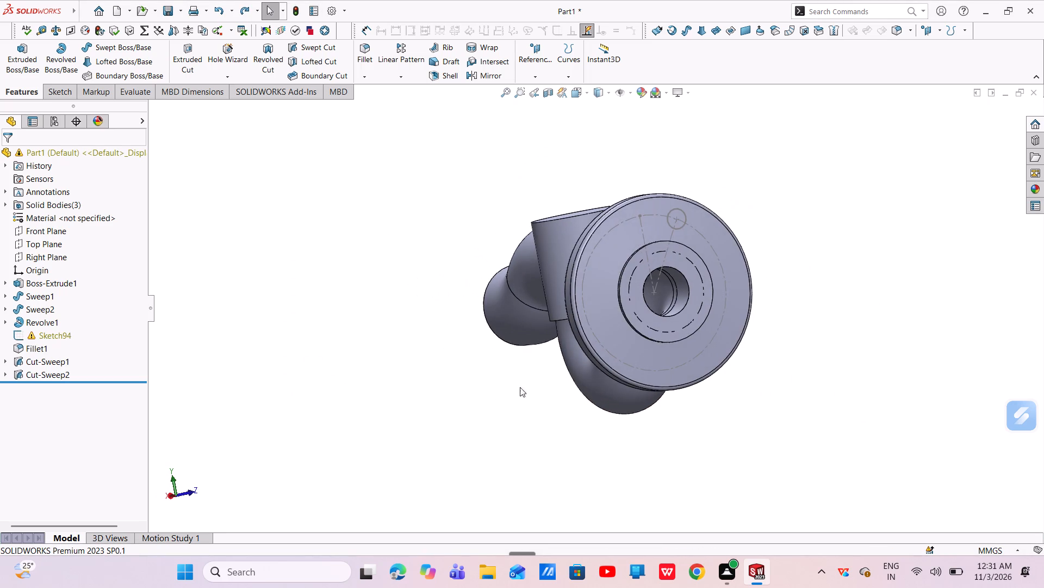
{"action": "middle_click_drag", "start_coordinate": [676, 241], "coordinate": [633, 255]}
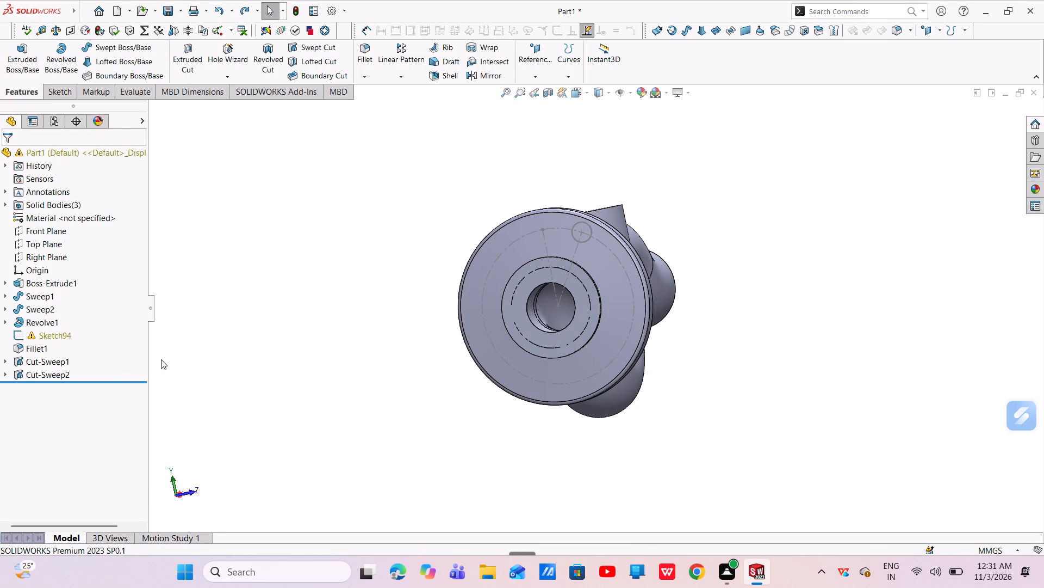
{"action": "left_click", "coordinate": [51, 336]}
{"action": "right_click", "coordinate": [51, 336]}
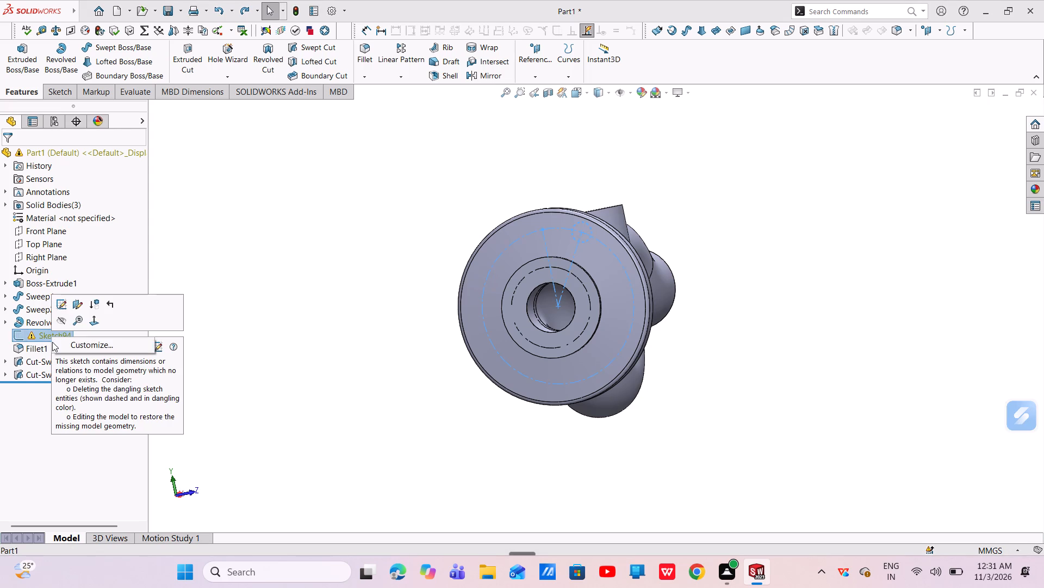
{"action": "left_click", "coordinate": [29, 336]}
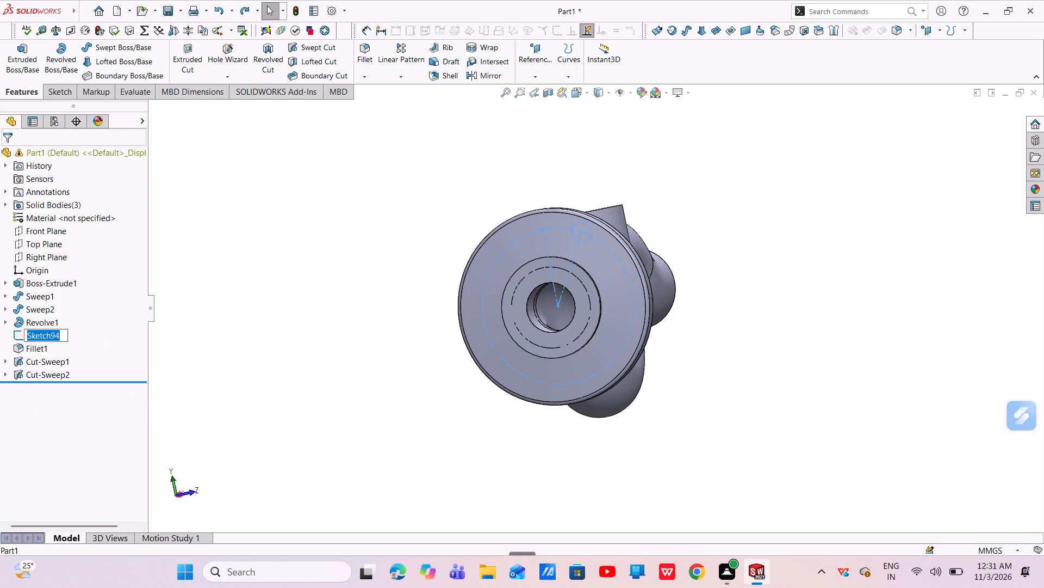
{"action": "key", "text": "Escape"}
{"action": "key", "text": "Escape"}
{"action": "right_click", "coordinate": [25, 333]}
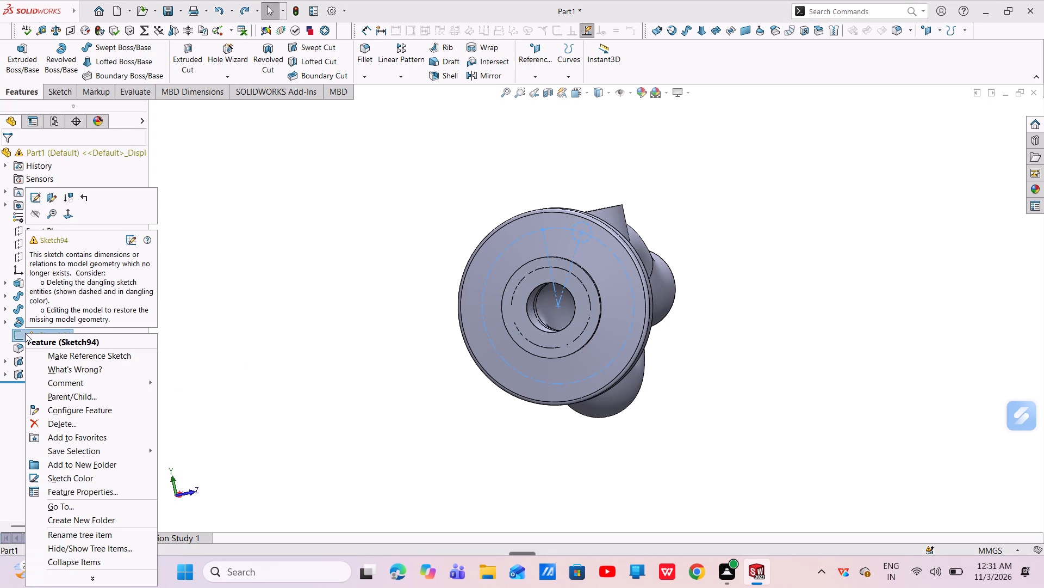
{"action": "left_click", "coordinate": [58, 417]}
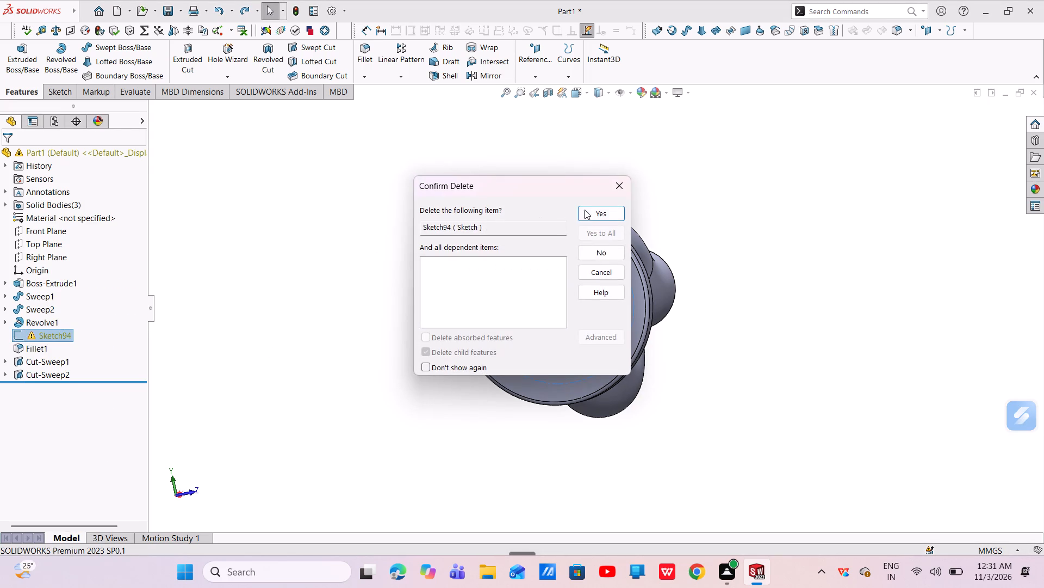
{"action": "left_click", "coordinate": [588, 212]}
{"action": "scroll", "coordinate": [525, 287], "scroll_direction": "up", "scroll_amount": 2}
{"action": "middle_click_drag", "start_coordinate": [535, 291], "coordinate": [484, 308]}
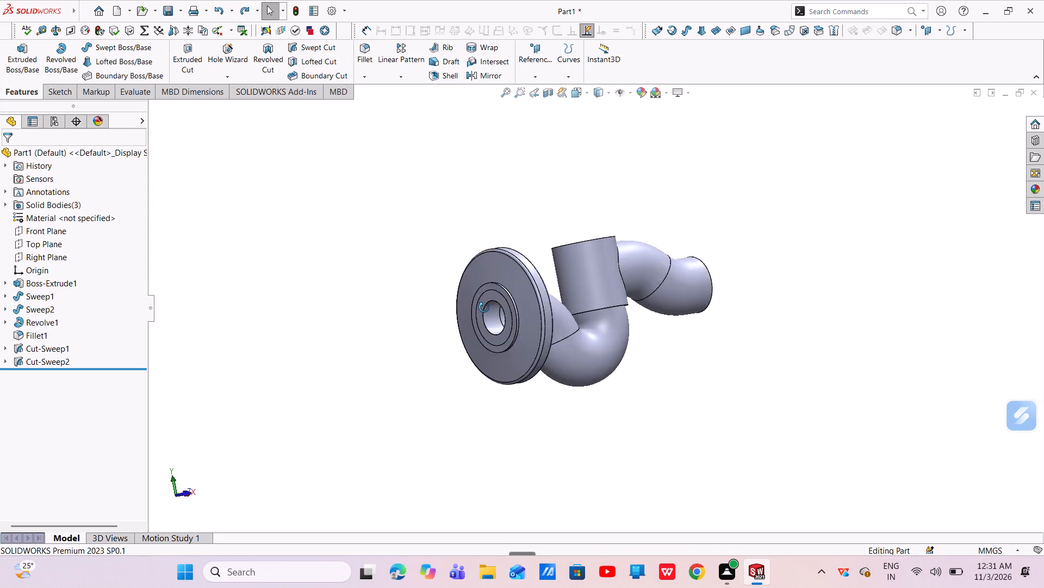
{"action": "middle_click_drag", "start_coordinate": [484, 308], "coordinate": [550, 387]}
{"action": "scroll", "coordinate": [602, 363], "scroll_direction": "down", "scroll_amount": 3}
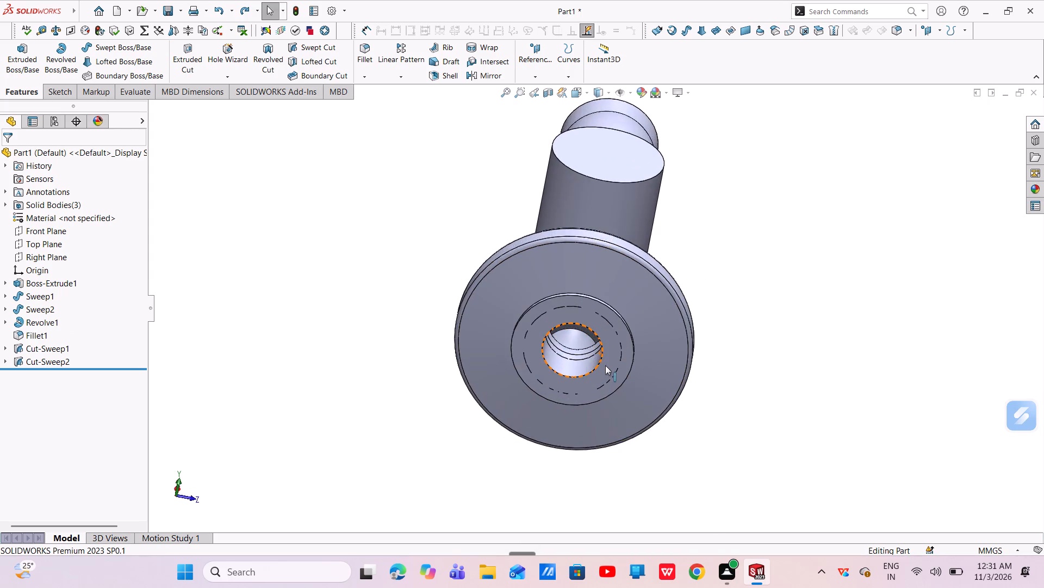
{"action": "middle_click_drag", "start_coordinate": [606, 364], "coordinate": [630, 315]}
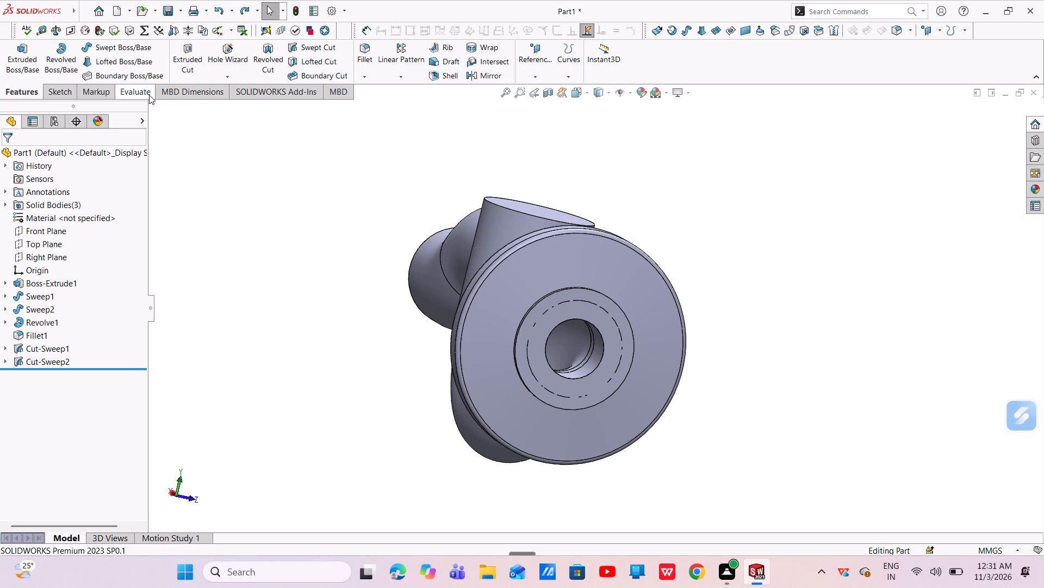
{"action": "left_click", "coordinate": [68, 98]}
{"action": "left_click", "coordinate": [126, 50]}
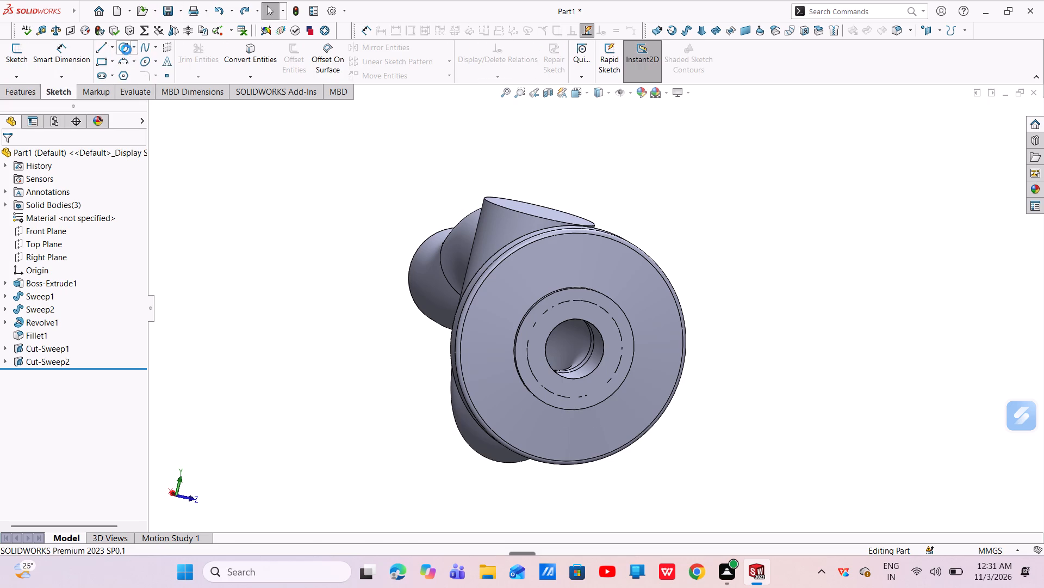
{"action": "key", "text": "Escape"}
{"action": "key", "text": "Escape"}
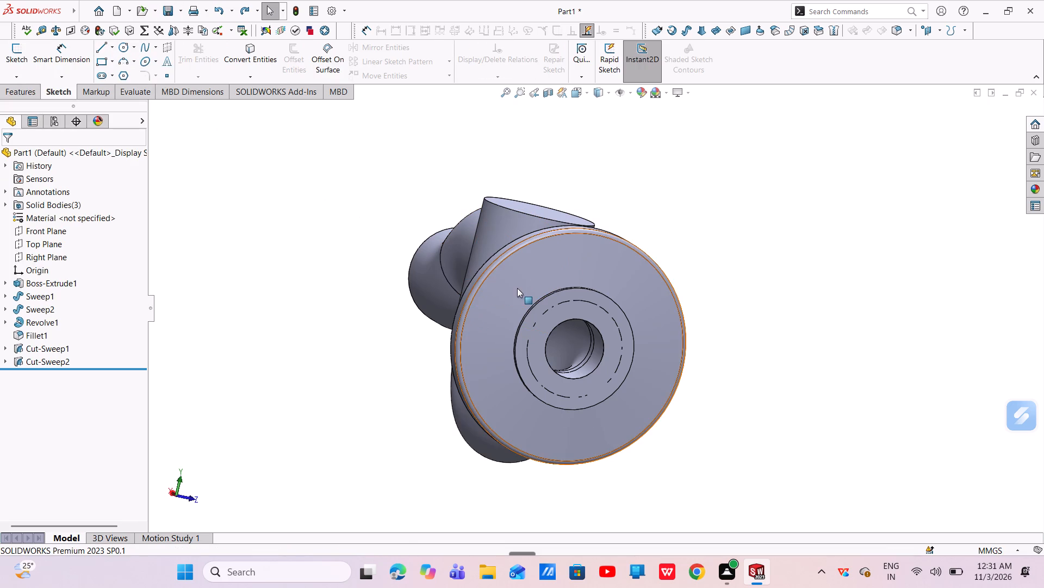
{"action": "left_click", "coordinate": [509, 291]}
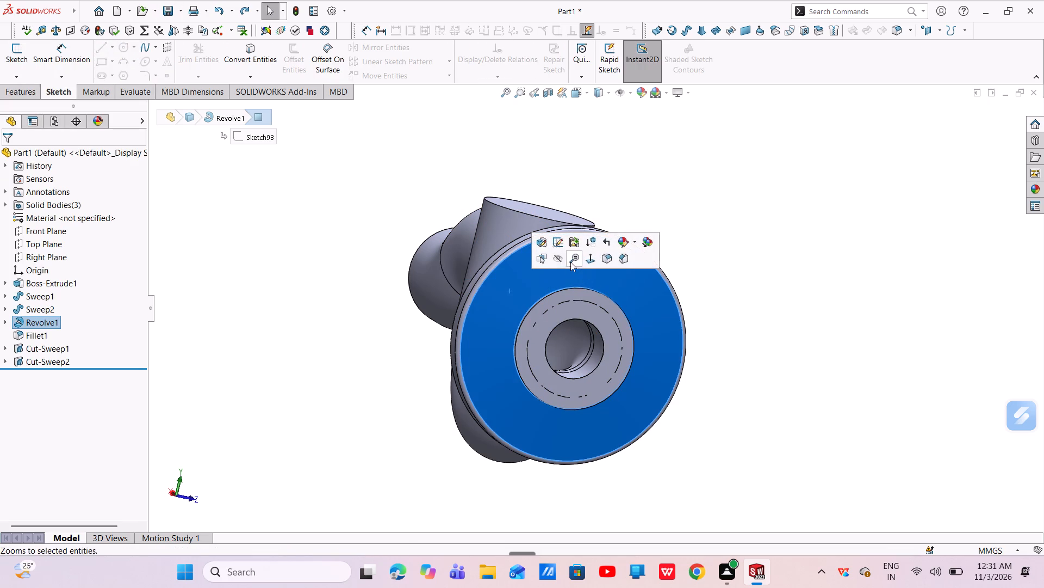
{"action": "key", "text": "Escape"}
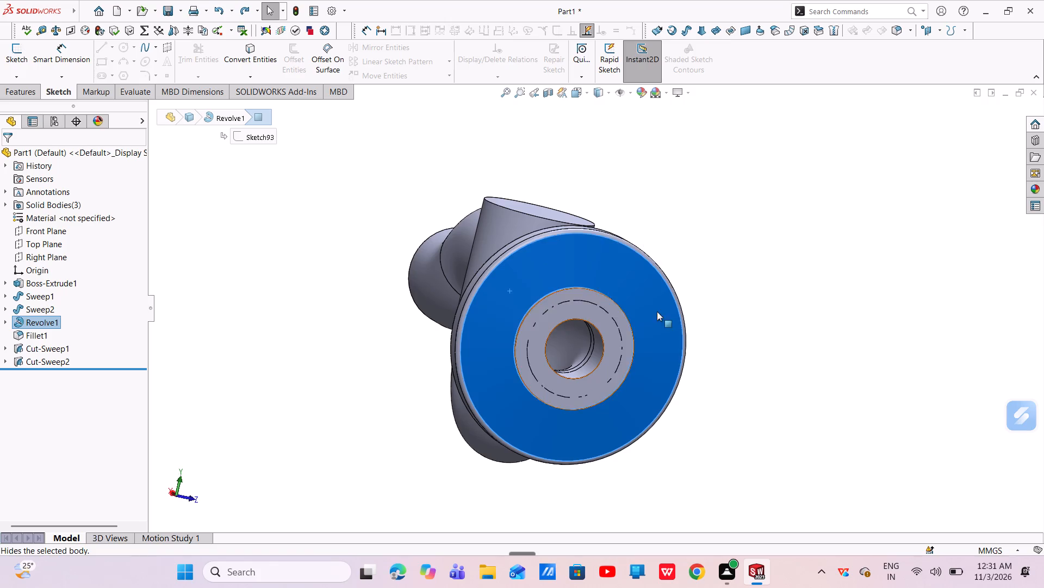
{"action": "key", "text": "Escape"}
Undo the deletions of Sketch94 and of Cut-Extrude1 with its dependent CirPattern1 and Mirror7, restoring the flange bolt holes.
{"action": "key", "text": "ctrl+z"}
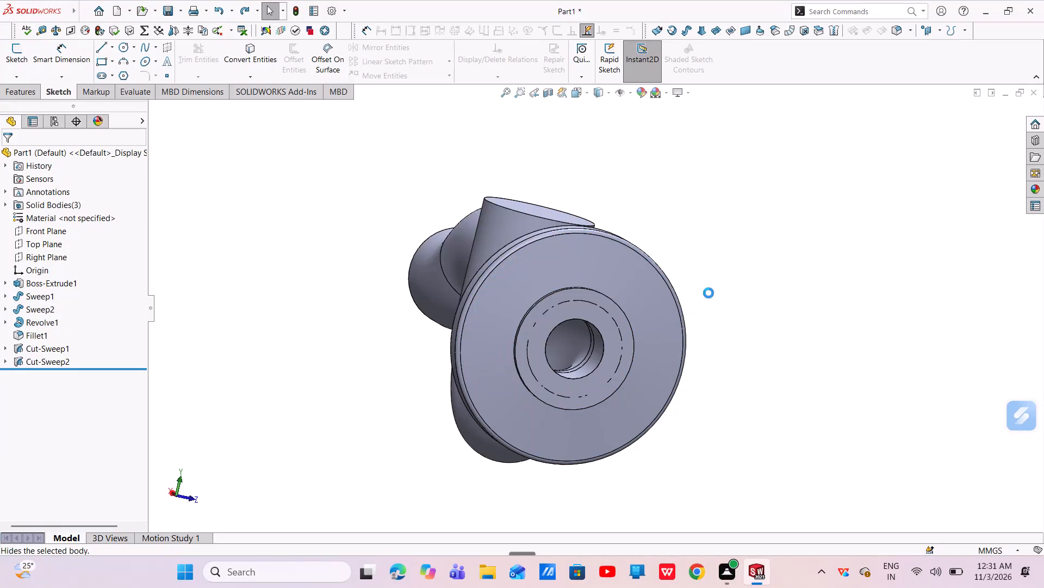
{"action": "key", "text": "ctrl+z"}
{"action": "key", "text": "ctrl+z"}
{"action": "left_click", "coordinate": [557, 290]}
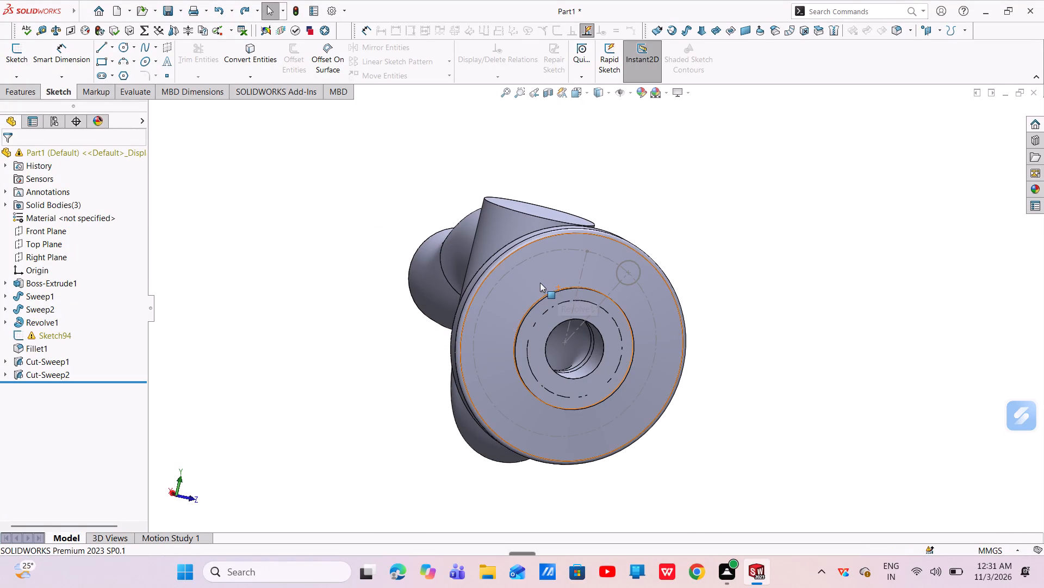
{"action": "key", "text": "ctrl+z"}
{"action": "key", "text": "ctrl+z"}
{"action": "left_click", "coordinate": [533, 290], "text": "ctrl"}
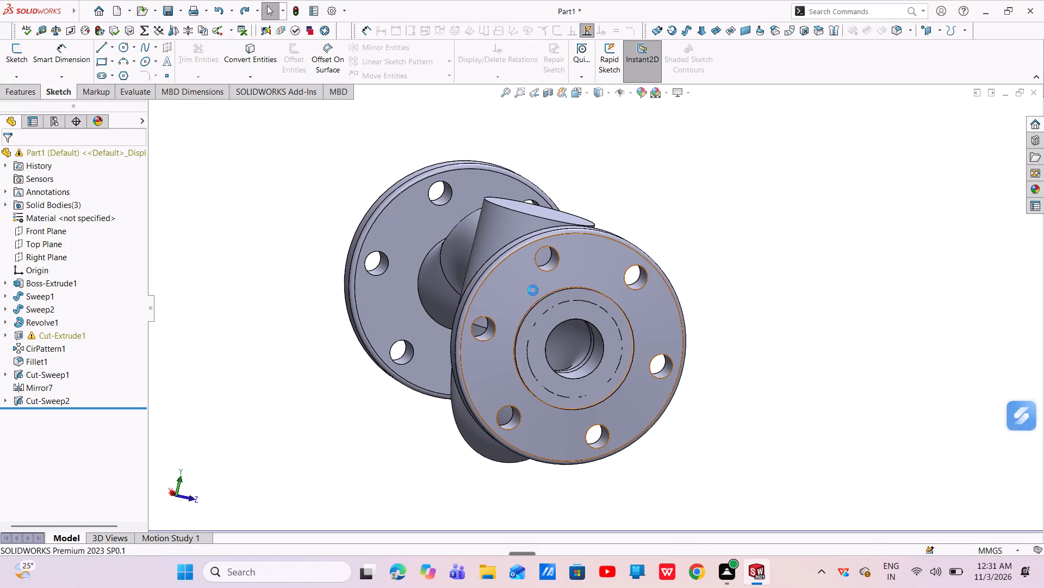
Edit the bolt-hole cut Cut-Extrude1 to run Through All in both directions, and reverse its Direction 1.
{"action": "middle_click_drag", "start_coordinate": [577, 305], "coordinate": [511, 322]}
{"action": "scroll", "coordinate": [517, 323], "scroll_direction": "up", "scroll_amount": 1}
{"action": "scroll", "coordinate": [517, 323], "scroll_direction": "down", "scroll_amount": 1}
{"action": "scroll", "coordinate": [519, 322], "scroll_direction": "up", "scroll_amount": 2}
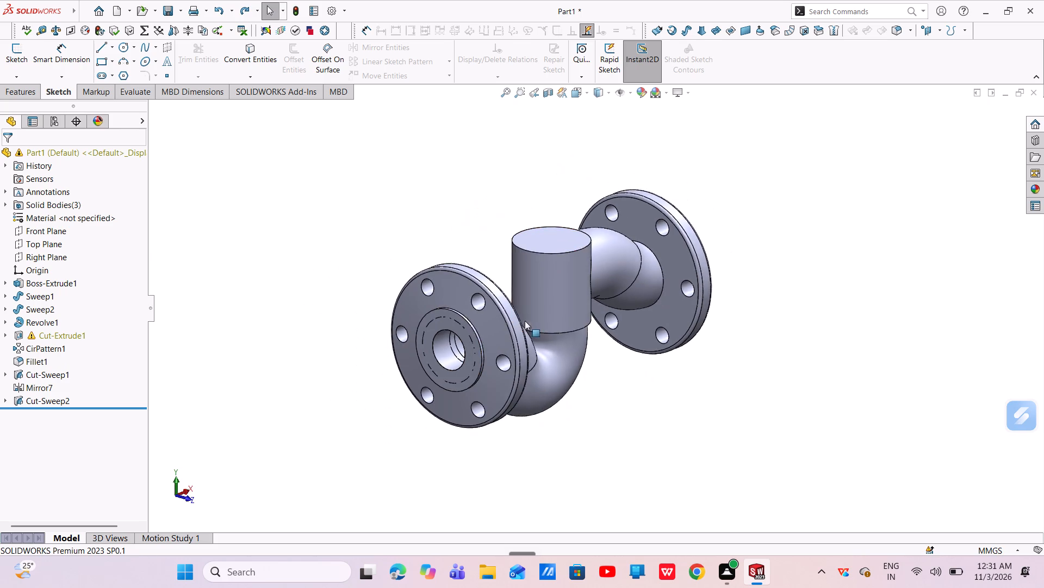
{"action": "middle_click_drag", "start_coordinate": [528, 329], "coordinate": [511, 334]}
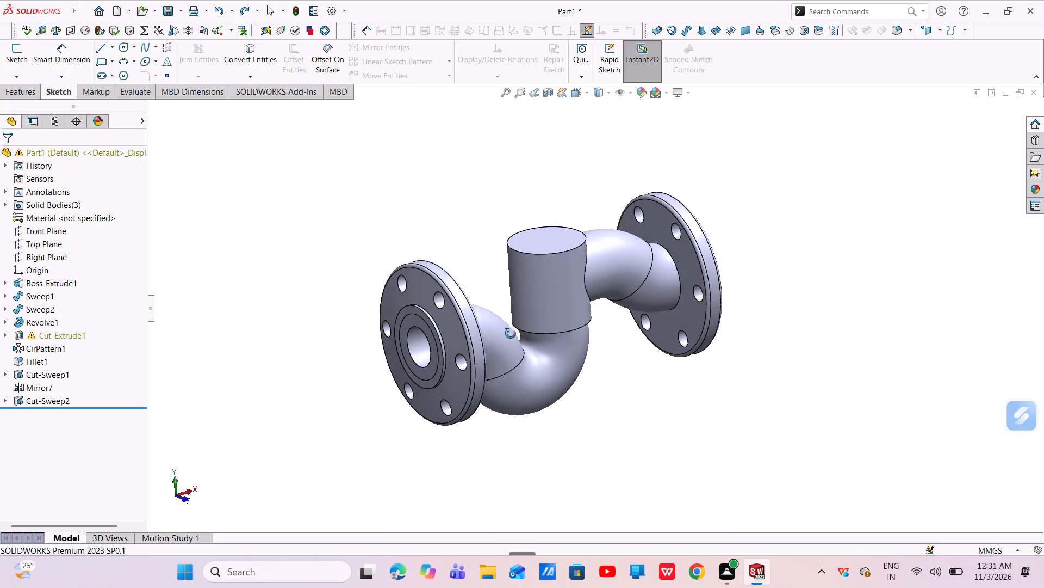
{"action": "middle_click_drag", "start_coordinate": [511, 334], "coordinate": [513, 334]}
{"action": "left_click", "coordinate": [44, 334]}
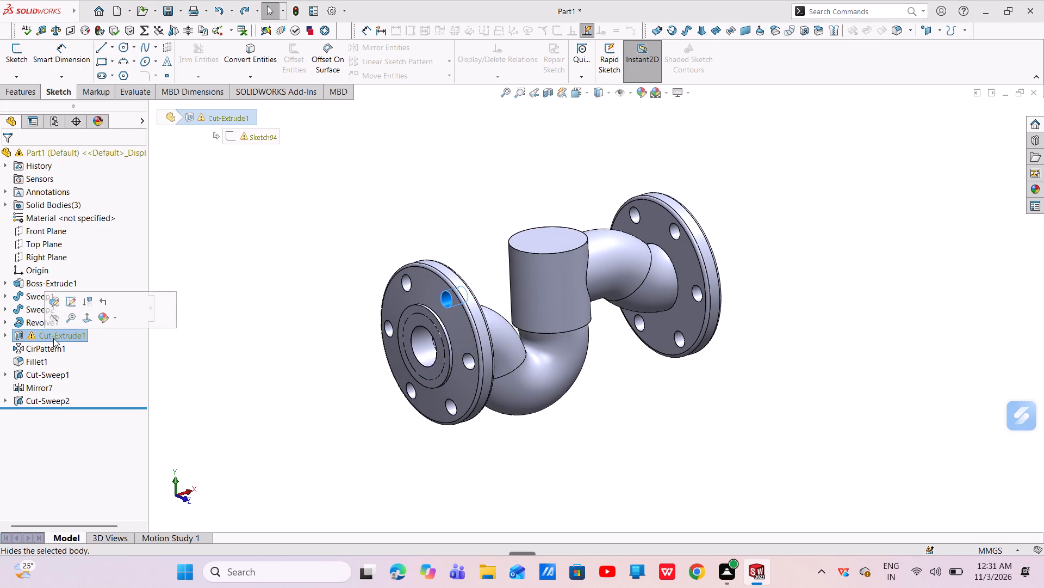
{"action": "left_click", "coordinate": [51, 301]}
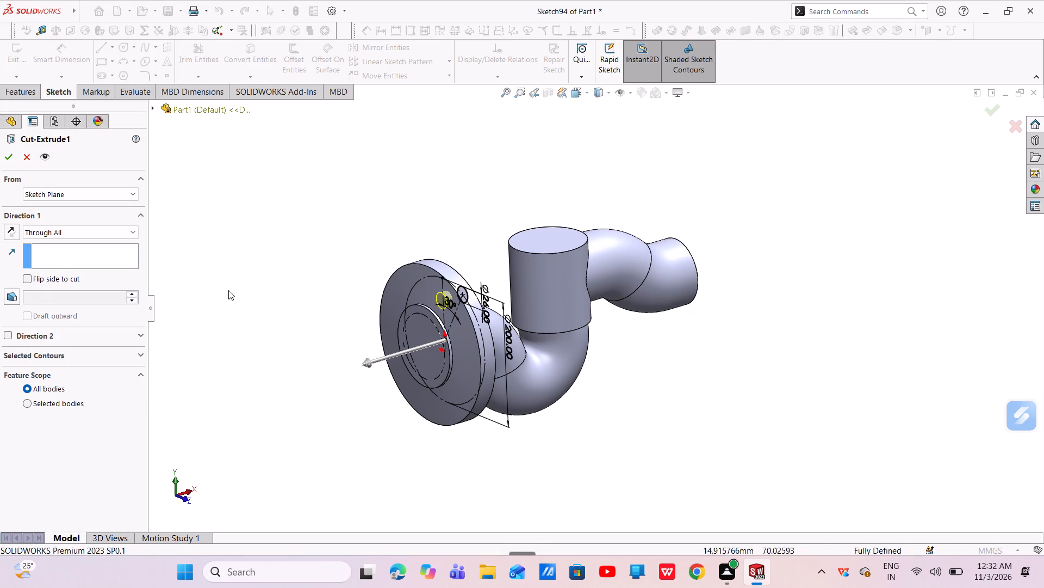
{"action": "left_click", "coordinate": [55, 230]}
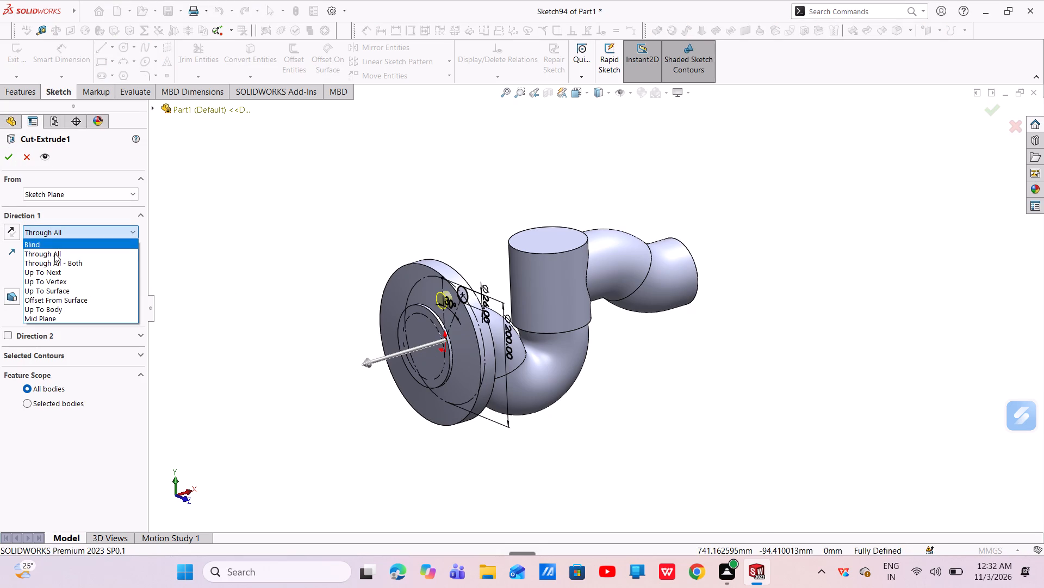
{"action": "left_click", "coordinate": [51, 264]}
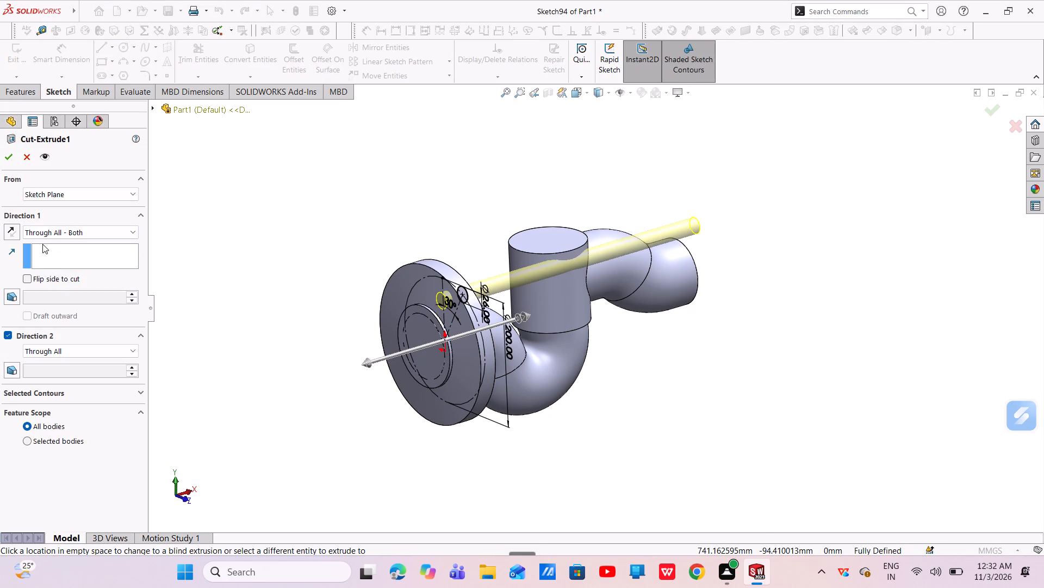
{"action": "left_click", "coordinate": [48, 236]}
{"action": "left_click", "coordinate": [46, 250]}
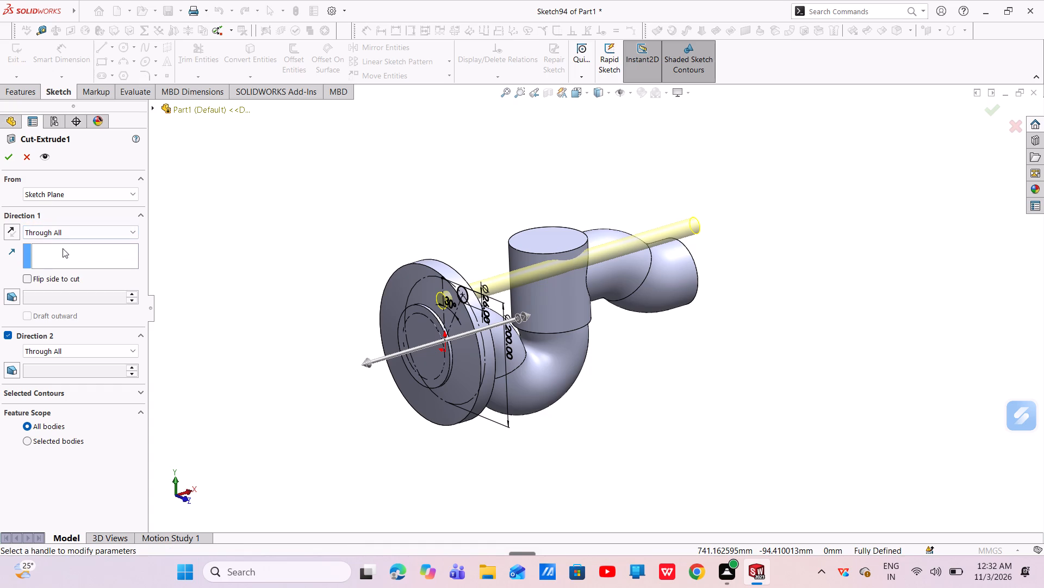
{"action": "left_click", "coordinate": [15, 229]}
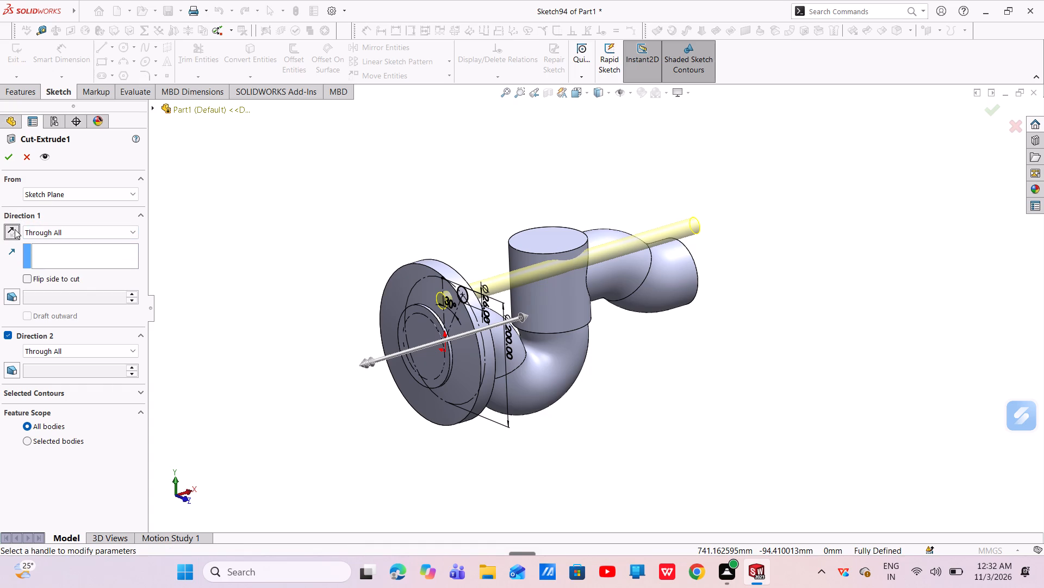
{"action": "left_click", "coordinate": [15, 229]}
{"action": "left_click", "coordinate": [15, 229]}
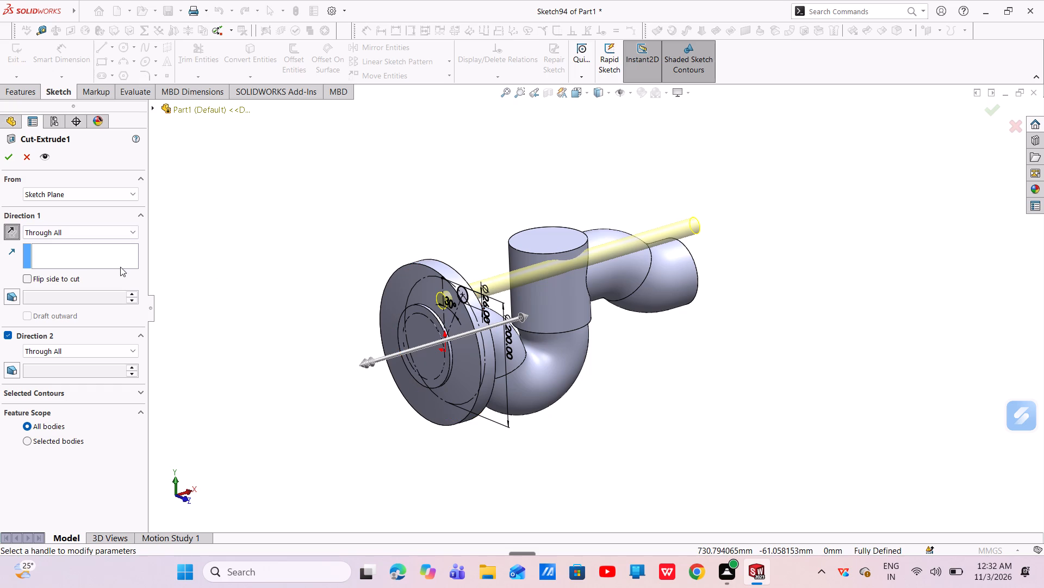
Change Direction 1 of the bolt-hole cut to Blind with a depth of 54 mm and accept the feature.
{"action": "left_click", "coordinate": [104, 236]}
{"action": "left_click", "coordinate": [95, 246]}
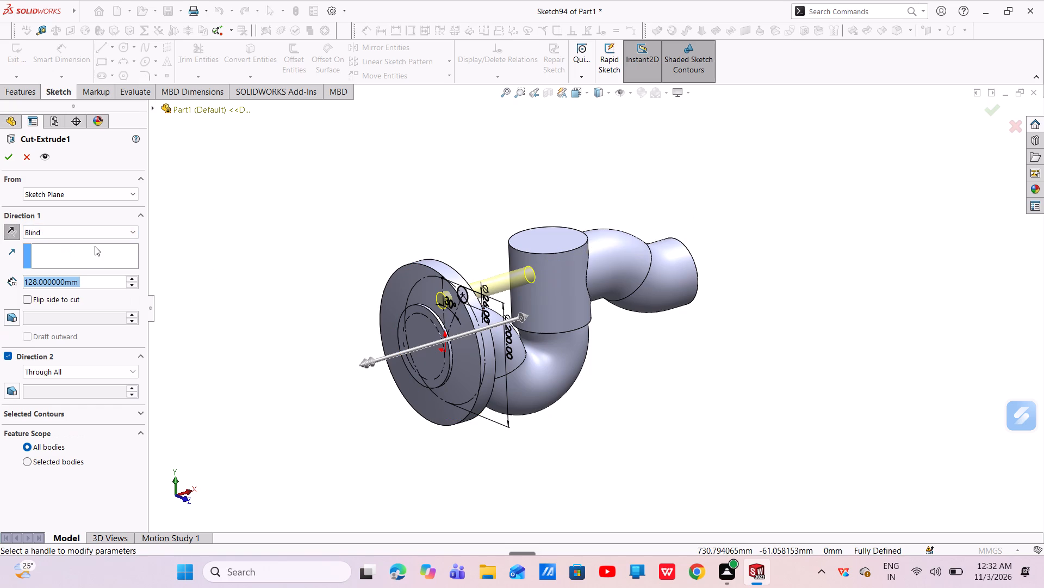
{"action": "left_click_drag", "start_coordinate": [524, 317], "coordinate": [473, 328]}
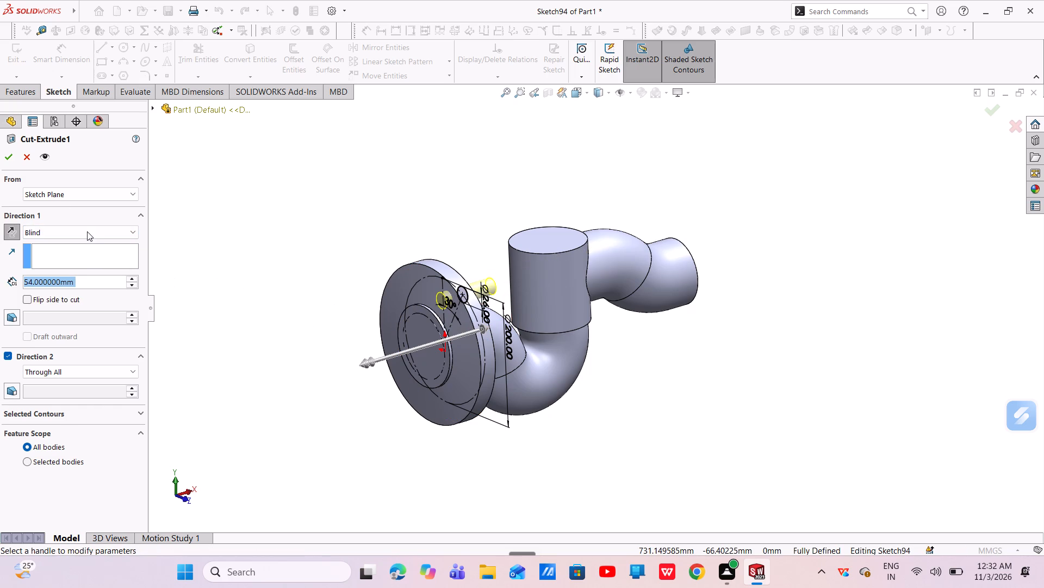
{"action": "left_click", "coordinate": [9, 152]}
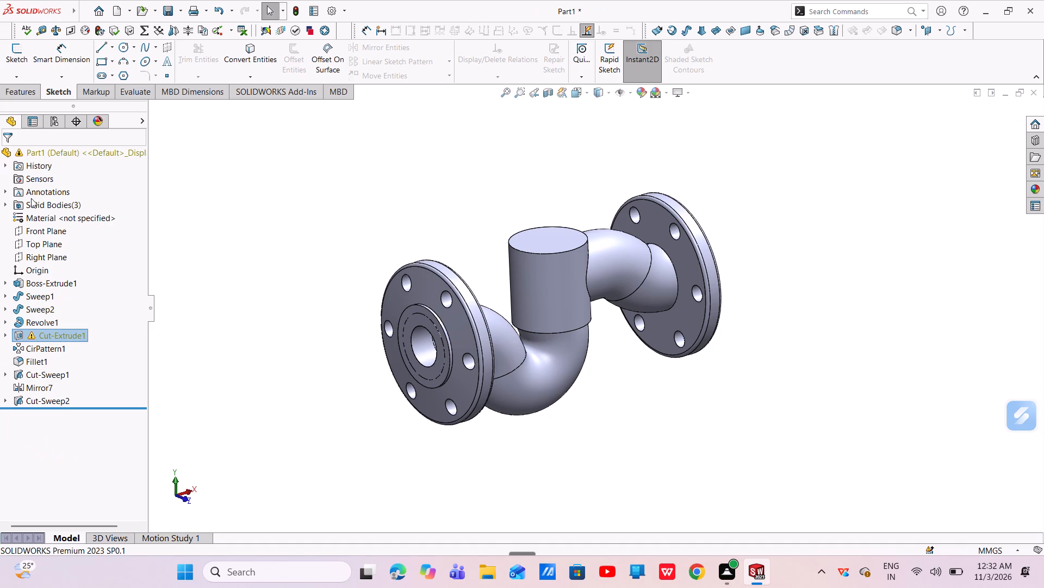
Examine the bolt holes on both flanges and the mirrored flange's connection to the pipe.
{"action": "middle_click_drag", "start_coordinate": [432, 363], "coordinate": [470, 360]}
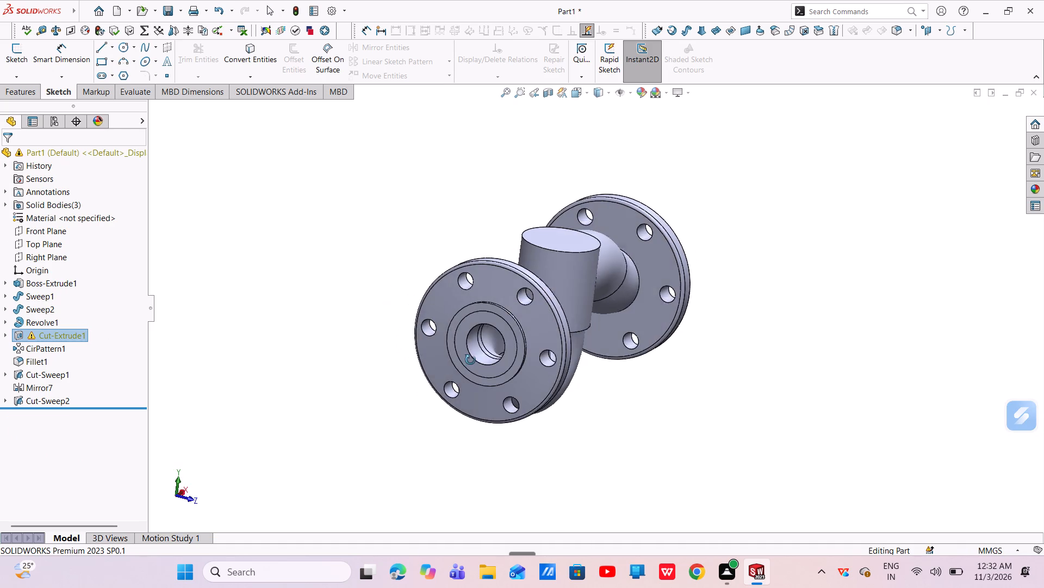
{"action": "middle_click_drag", "start_coordinate": [470, 360], "coordinate": [475, 360]}
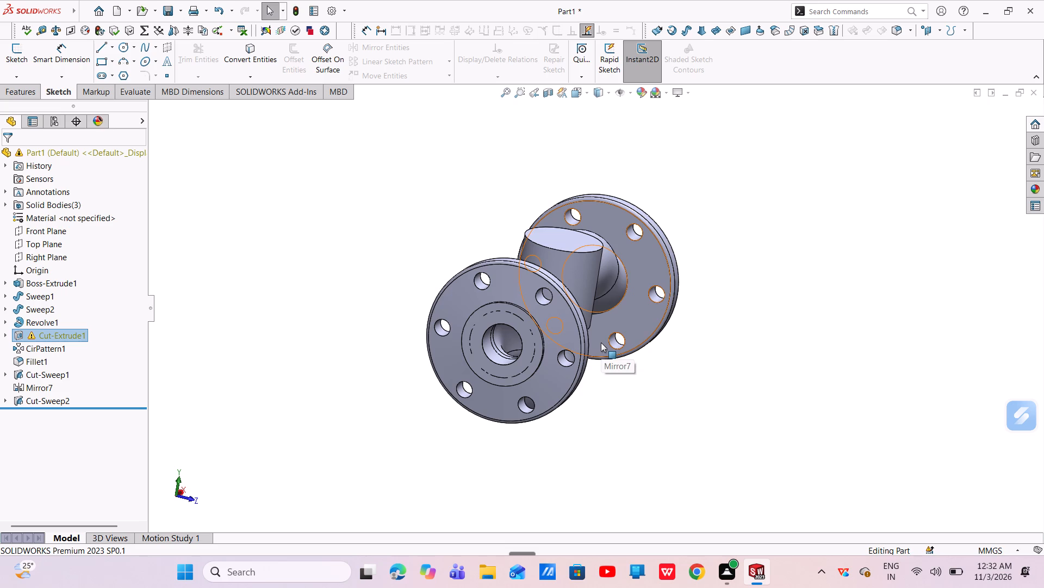
{"action": "scroll", "coordinate": [626, 325], "scroll_direction": "down", "scroll_amount": 4}
{"action": "middle_click_drag", "start_coordinate": [624, 324], "coordinate": [552, 344]}
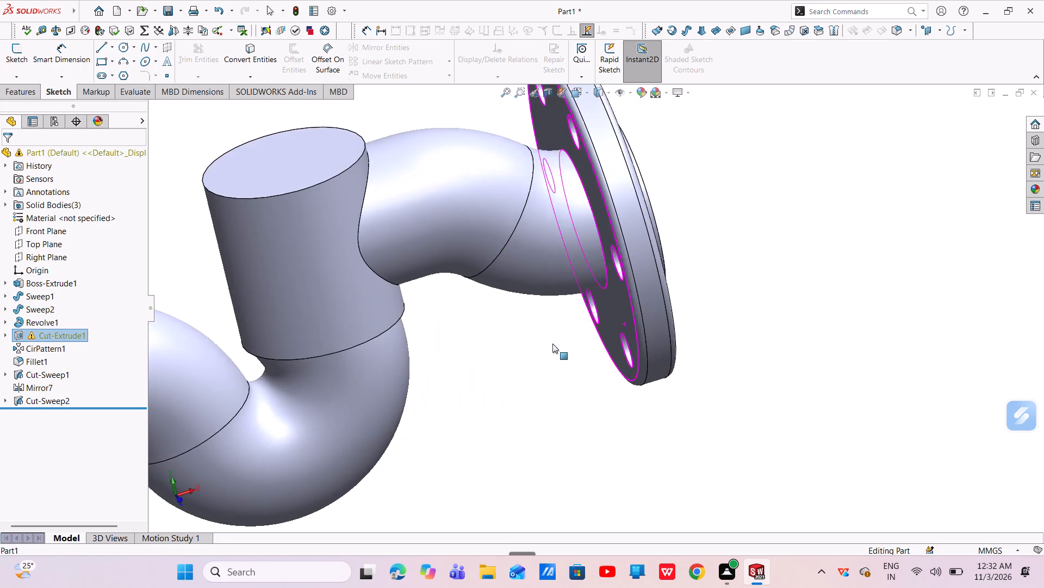
{"action": "scroll", "coordinate": [546, 336], "scroll_direction": "up", "scroll_amount": 2}
{"action": "scroll", "coordinate": [546, 336], "scroll_direction": "down", "scroll_amount": 1}
{"action": "scroll", "coordinate": [546, 336], "scroll_direction": "up", "scroll_amount": 4}
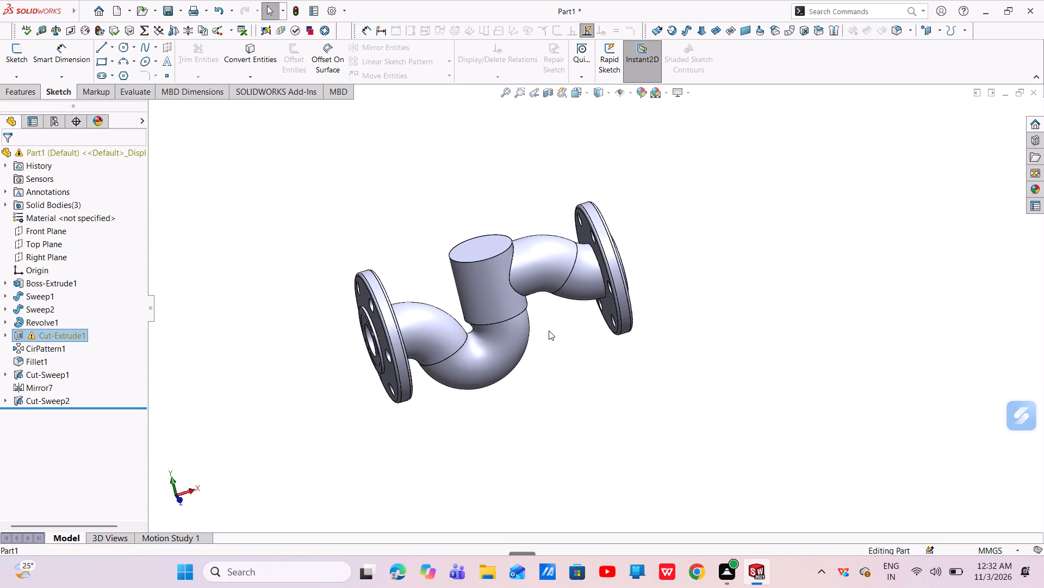
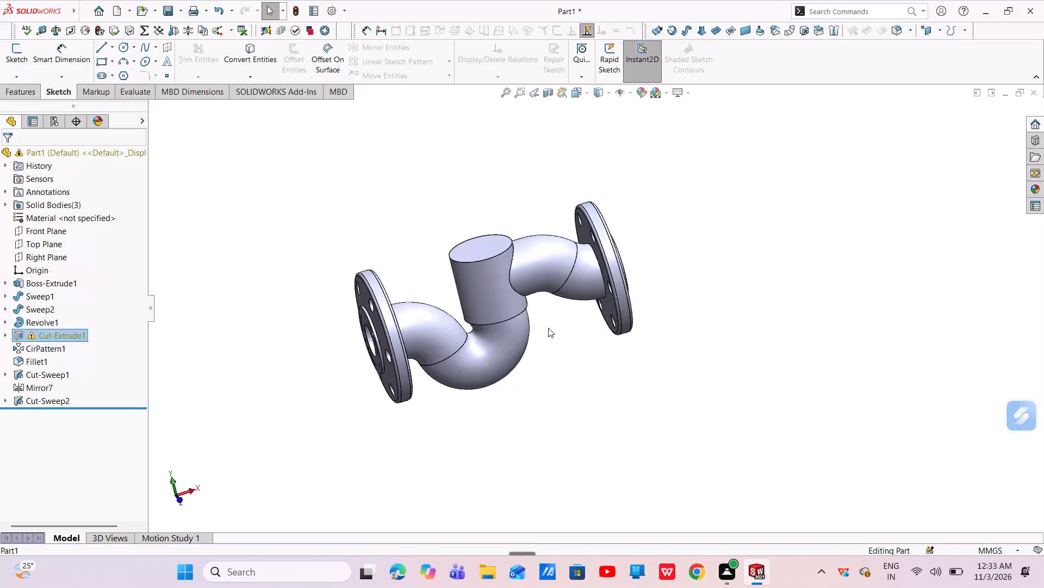
Undo the recent edits back past Cut-Sweep2 and Mirror7, to the point where Mirror3 is followed by Cut-Sweep1.
{"action": "key", "text": "ctrl+z"}
{"action": "key", "text": "ctrl+z"}
{"action": "key", "text": "ctrl+z"}
{"action": "key", "text": "ctrl+z"}
{"action": "key", "text": "ctrl+z"}
{"action": "key", "text": "ctrl+z"}
{"action": "key", "text": "ctrl+z"}
{"action": "key", "text": "ctrl+z"}
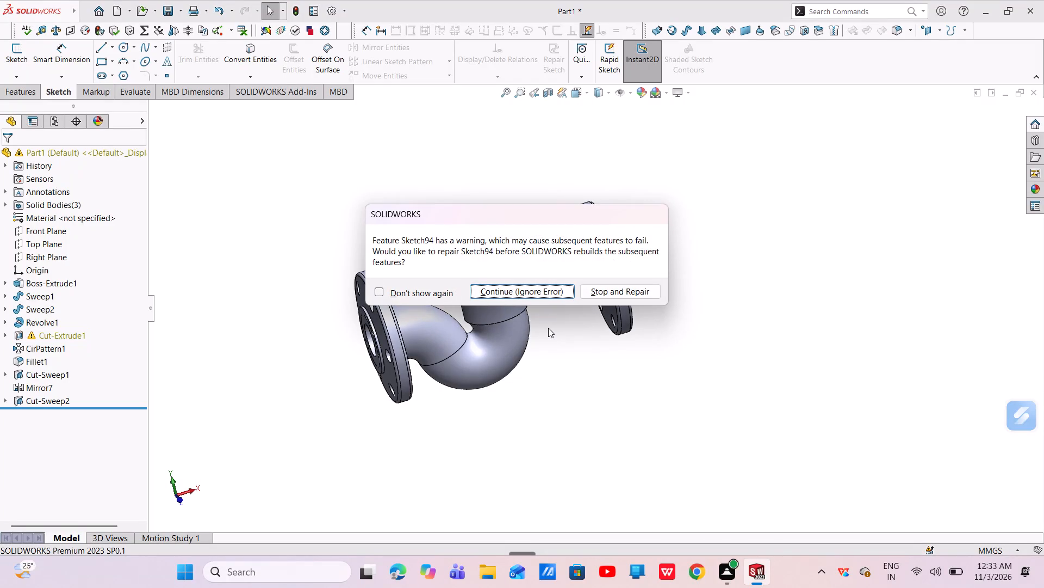
{"action": "left_click", "coordinate": [545, 296], "text": "ctrl"}
{"action": "key", "text": "ctrl+z"}
{"action": "key", "text": "ctrl+z"}
{"action": "key", "text": "ctrl+z"}
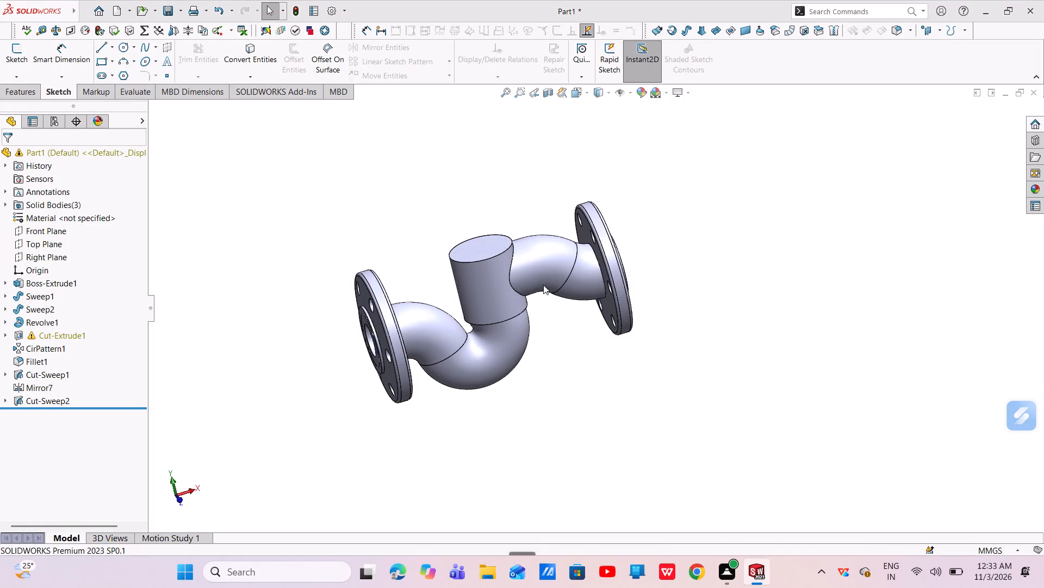
{"action": "key", "text": "ctrl+z"}
{"action": "key", "text": "ctrl+z"}
{"action": "key", "text": "ctrl+z"}
{"action": "key", "text": "ctrl+z"}
{"action": "key", "text": "ctrl+z"}
{"action": "key", "text": "ctrl+z"}
{"action": "key", "text": "ctrl+z"}
{"action": "key", "text": "ctrl+z"}
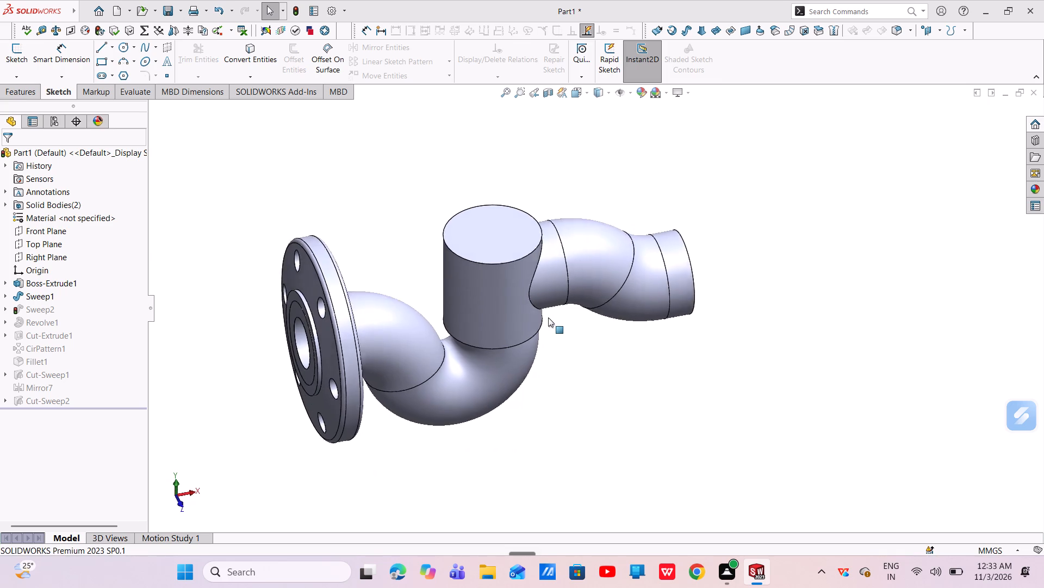
{"action": "key", "text": "Escape"}
{"action": "left_click", "coordinate": [529, 290]}
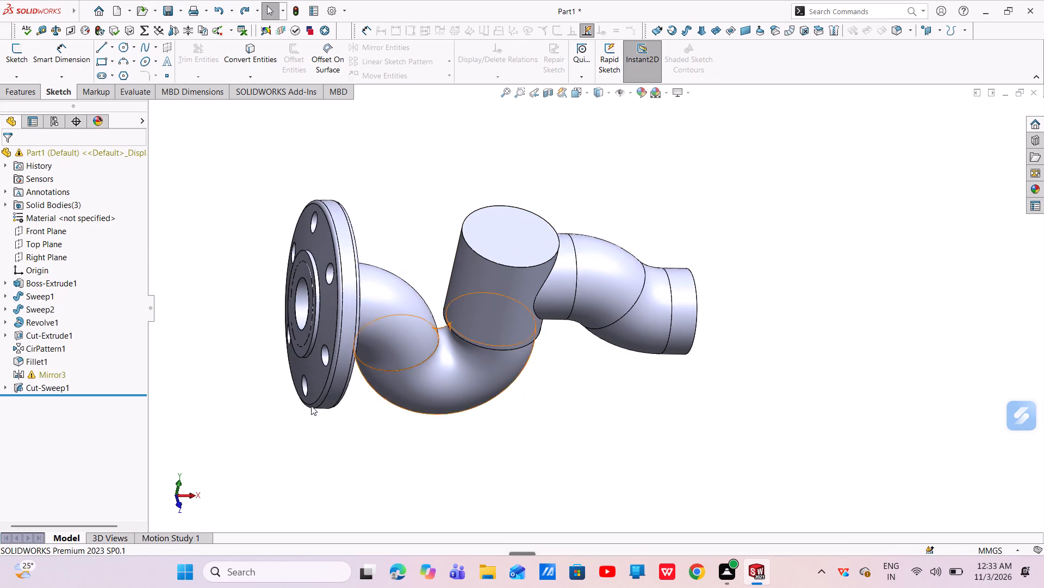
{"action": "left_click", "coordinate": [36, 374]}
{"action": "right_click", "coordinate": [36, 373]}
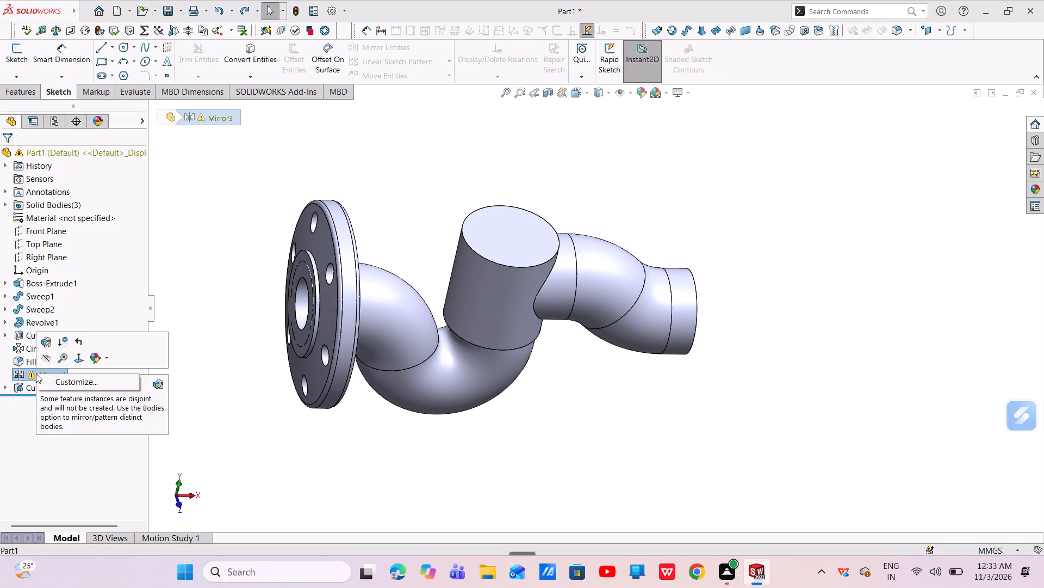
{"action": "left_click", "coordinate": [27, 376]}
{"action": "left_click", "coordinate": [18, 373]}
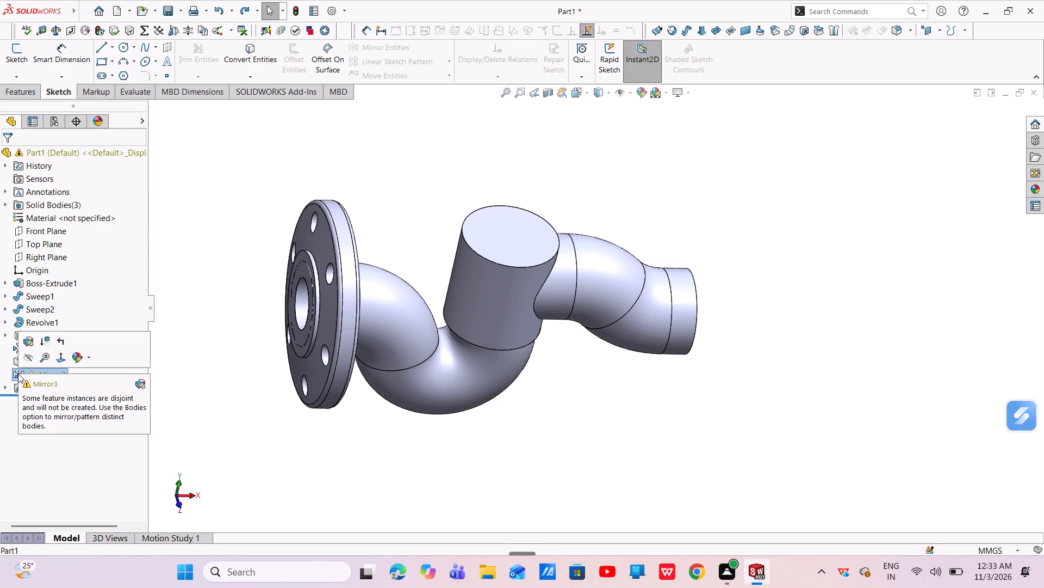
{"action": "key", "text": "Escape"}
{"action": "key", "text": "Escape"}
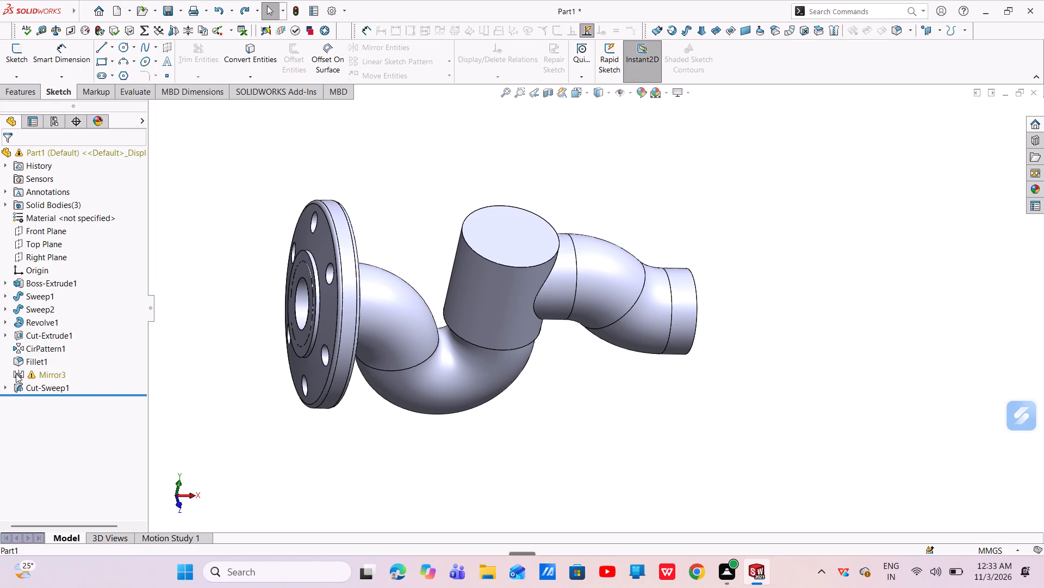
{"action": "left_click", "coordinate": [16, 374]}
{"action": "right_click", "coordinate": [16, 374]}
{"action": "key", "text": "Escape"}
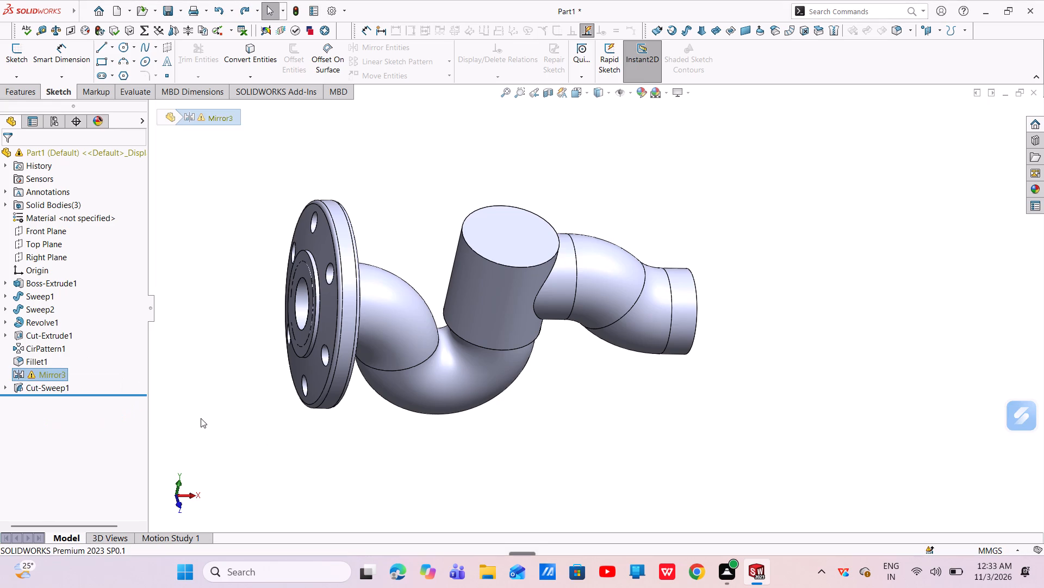
Undo further back past the deletions of Mirror5 and Fillet2 and the repair of bolt-hole cut Cut-Extrude1, ignoring rebuild errors.
{"action": "key", "text": "ctrl+z"}
{"action": "left_click", "coordinate": [496, 292]}
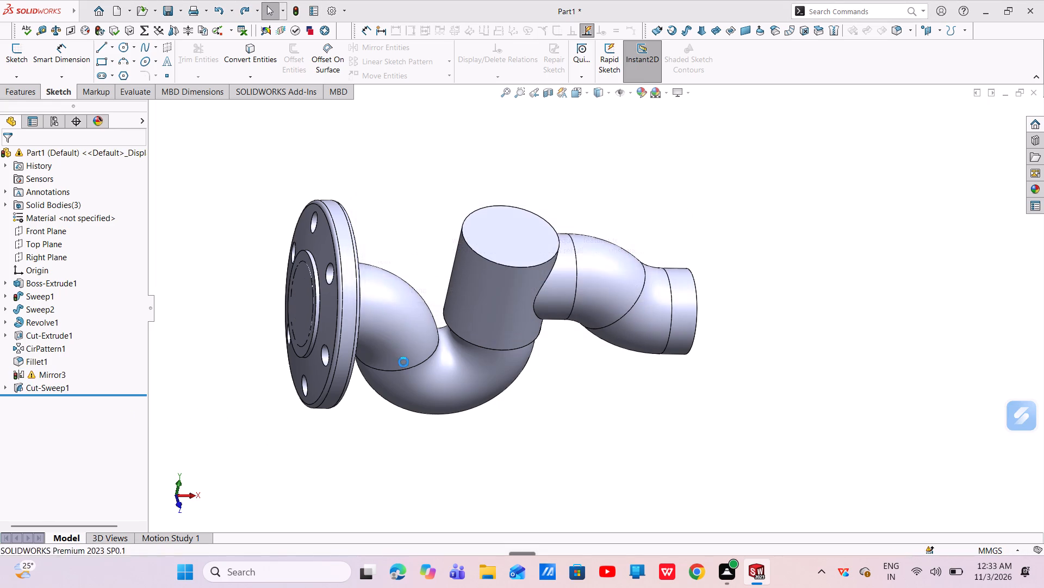
{"action": "key", "text": "ctrl+z"}
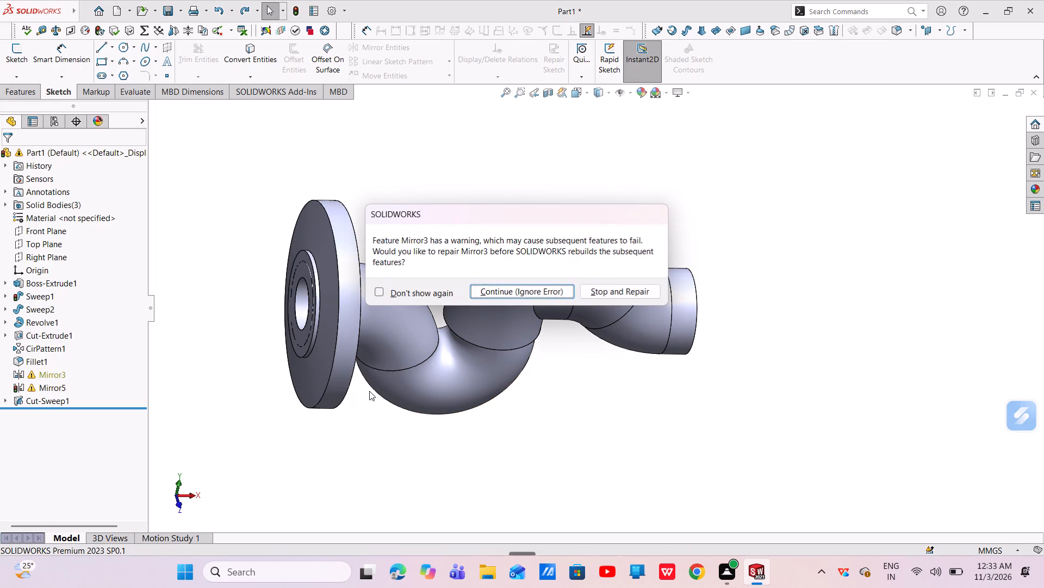
{"action": "left_click", "coordinate": [516, 293]}
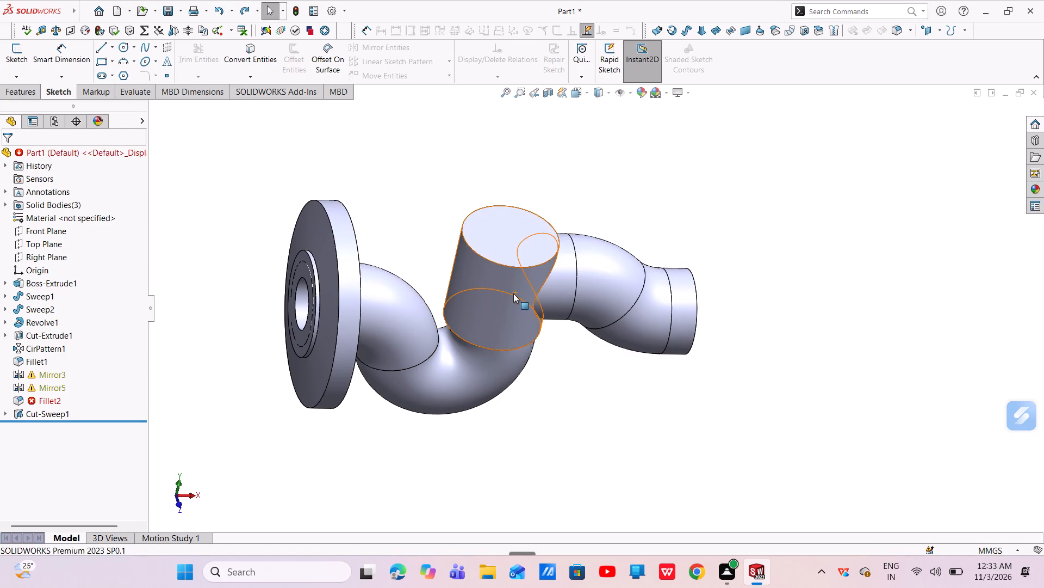
{"action": "key", "text": "ctrl+z"}
{"action": "left_click", "coordinate": [521, 286]}
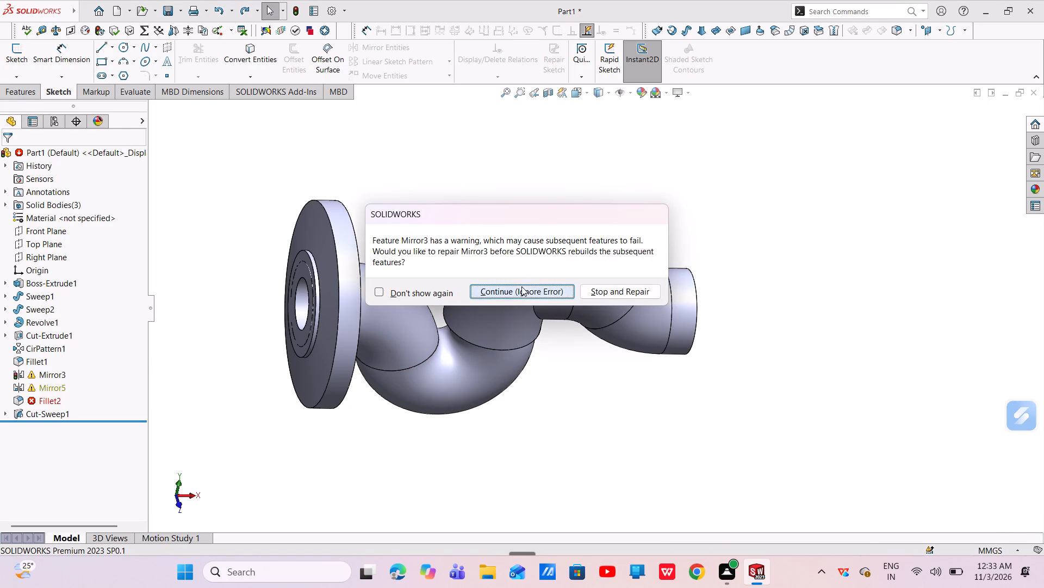
{"action": "key", "text": "ctrl+z"}
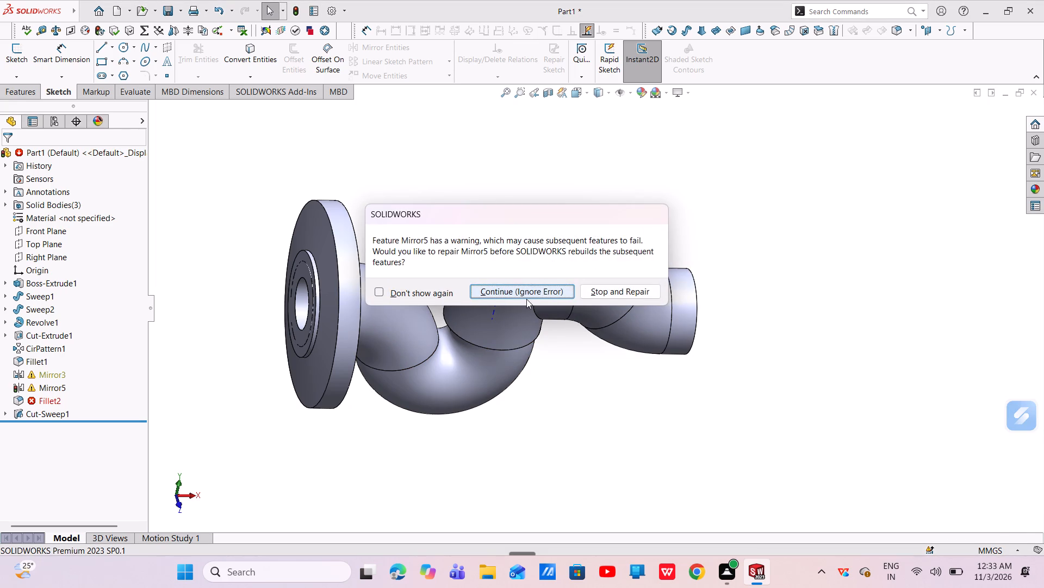
{"action": "left_click", "coordinate": [526, 299]}
{"action": "key", "text": "ctrl+z"}
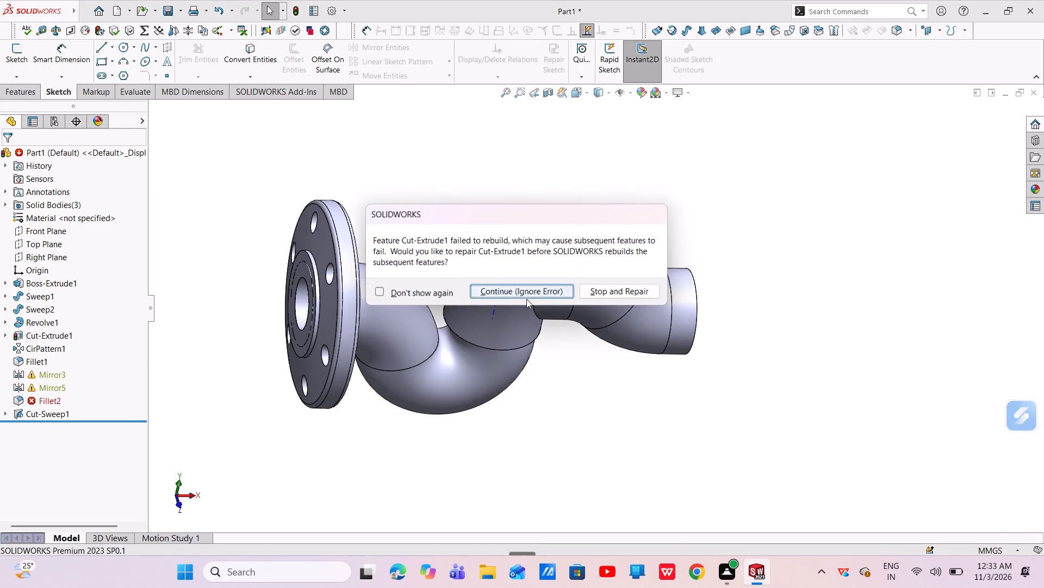
{"action": "left_click", "coordinate": [526, 299]}
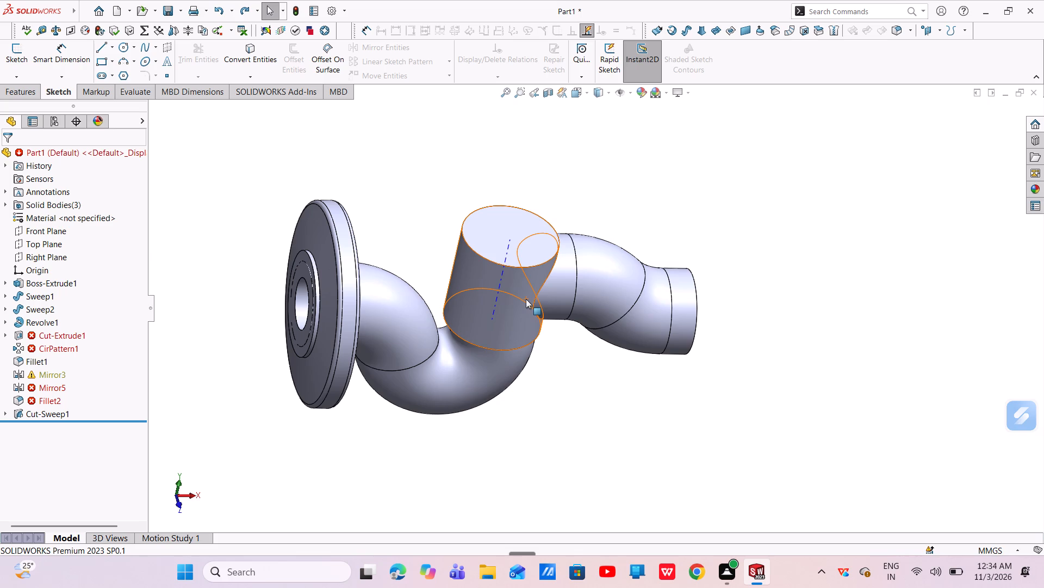
Undo Cut-Sweep1, Sketch2, Fillet2, both mirrors, Fillet1, CirPattern1 and Cut-Extrude1, back to the open bolt-hole sketch Sketch94.
{"action": "key", "text": "ctrl+z"}
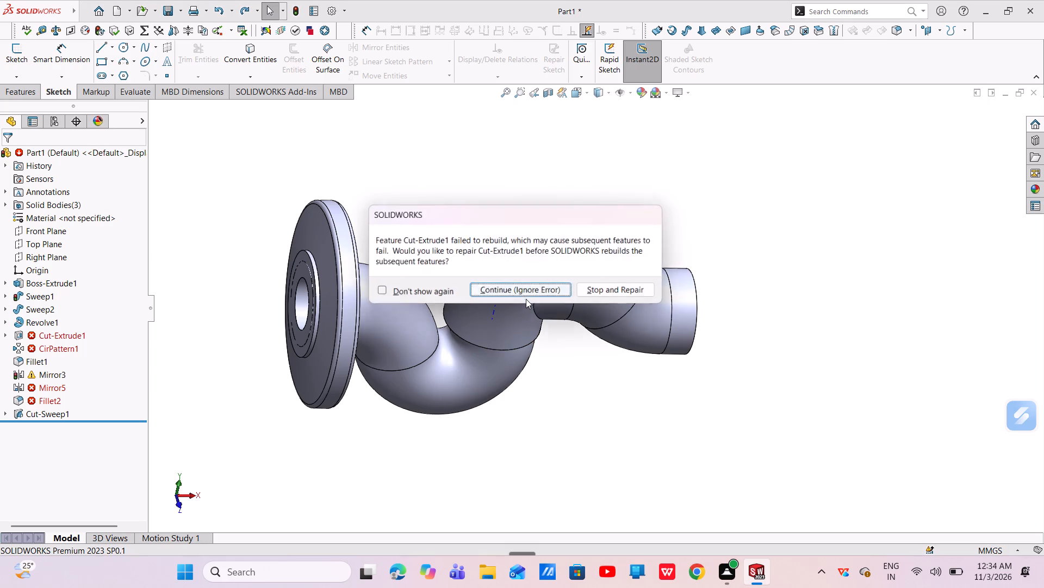
{"action": "left_click", "coordinate": [525, 297]}
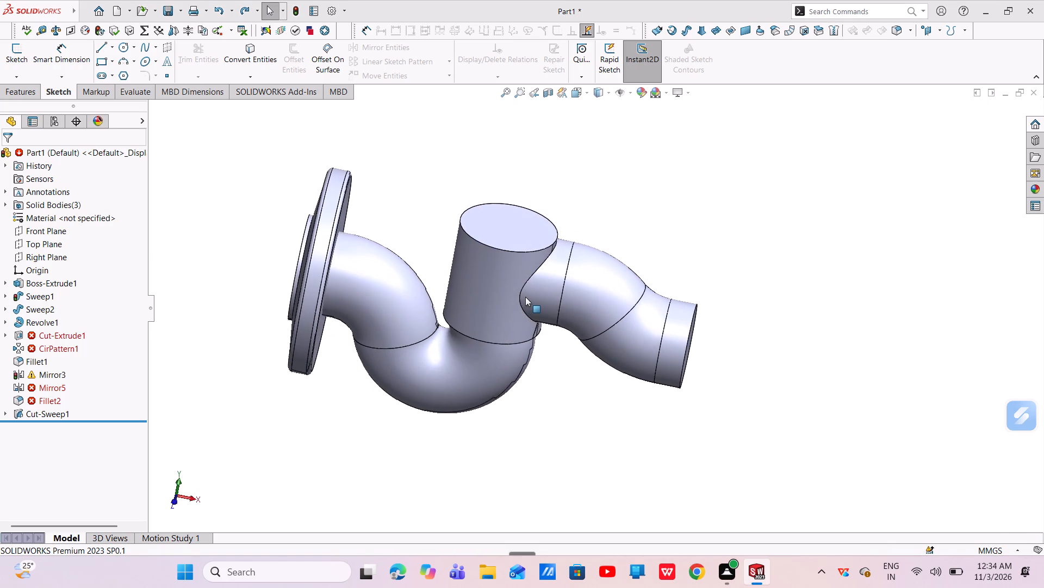
{"action": "key", "text": "ctrl+z"}
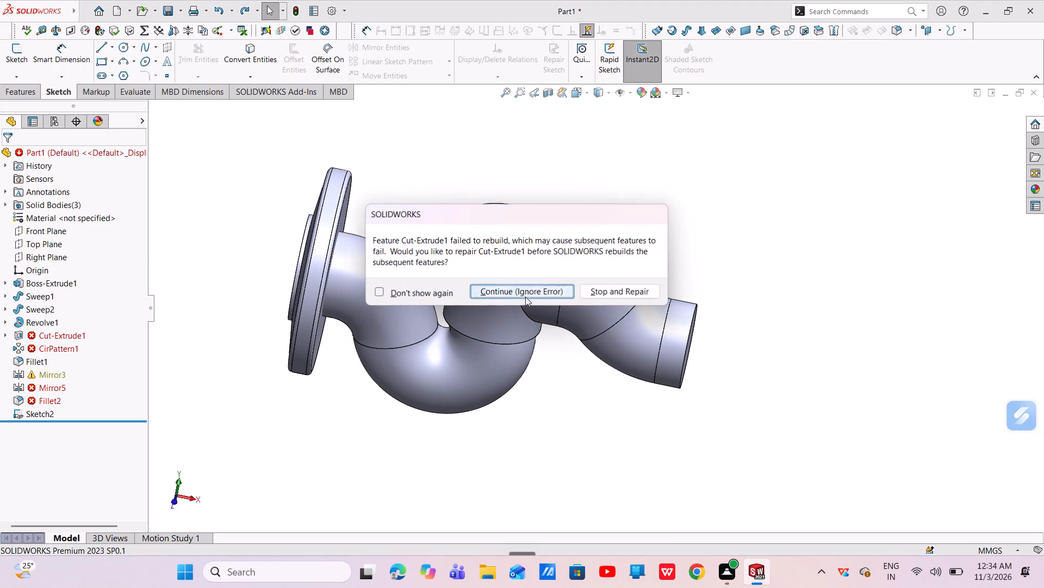
{"action": "left_click", "coordinate": [524, 295]}
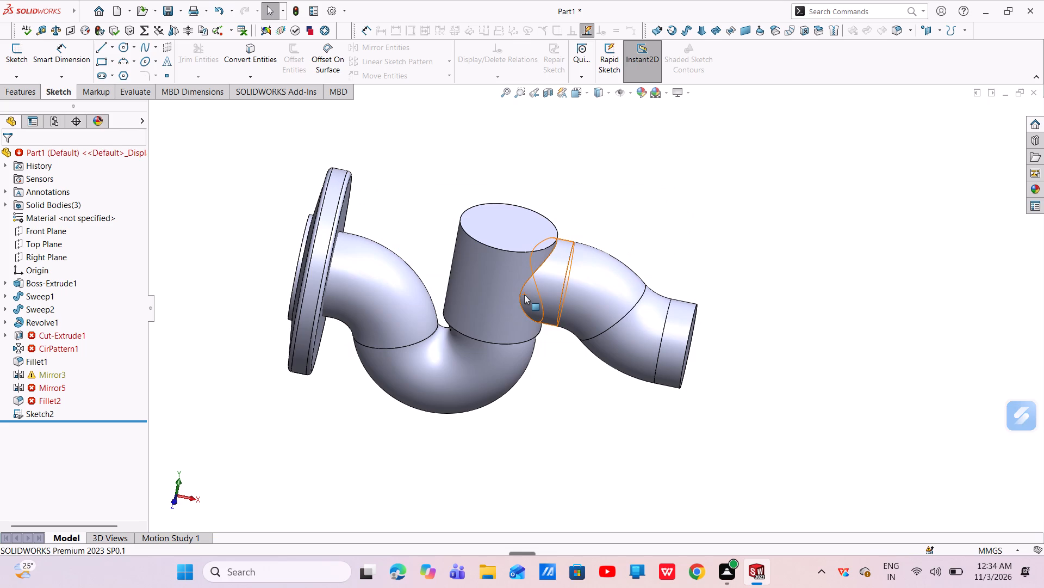
{"action": "key", "text": "ctrl+z"}
{"action": "key", "text": "ctrl+z"}
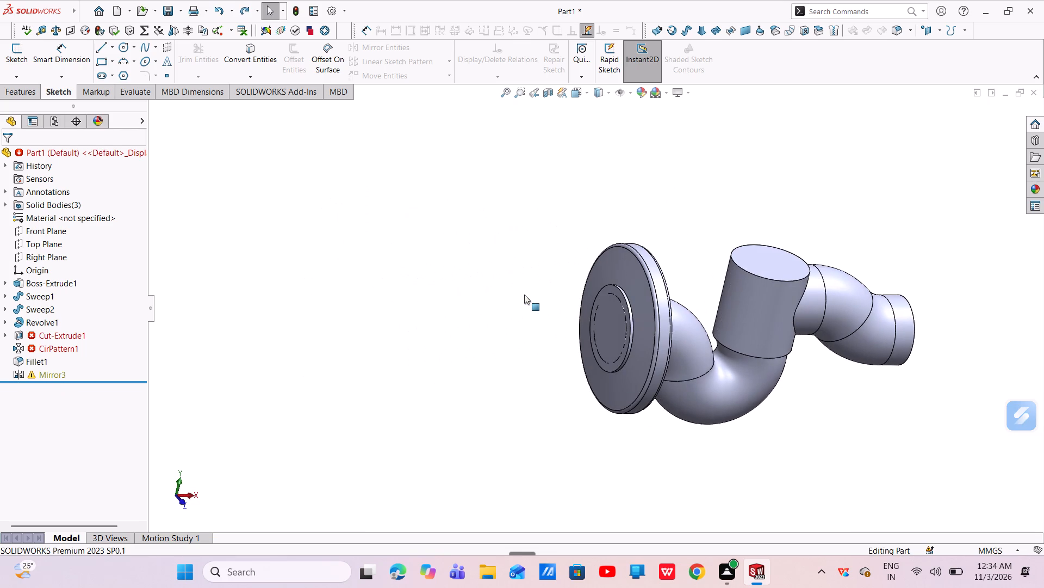
{"action": "key", "text": "ctrl+z"}
{"action": "key", "text": "ctrl+z"}
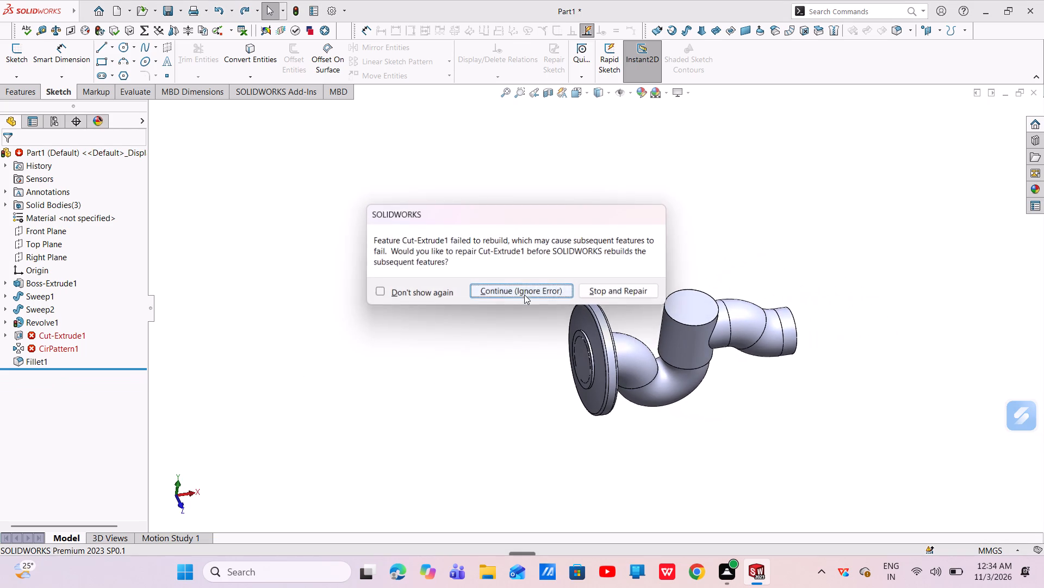
{"action": "left_click", "coordinate": [524, 293]}
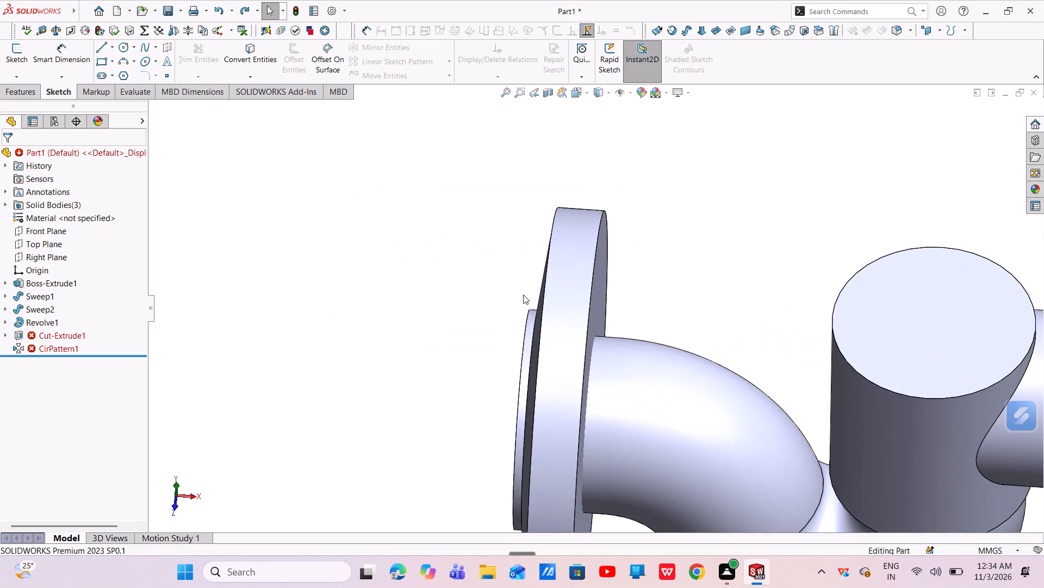
{"action": "key", "text": "ctrl+z"}
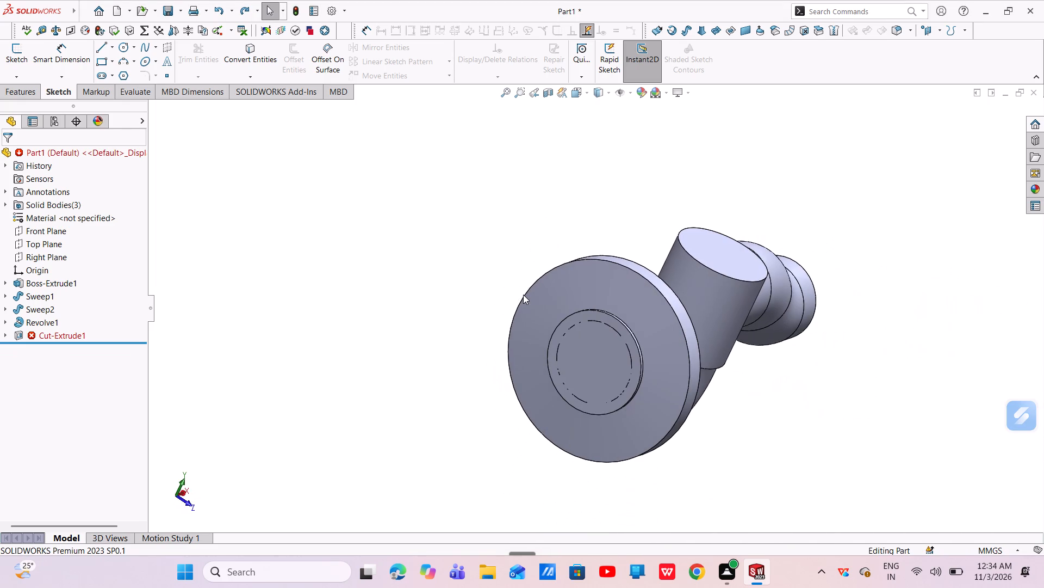
{"action": "key", "text": "ctrl+z"}
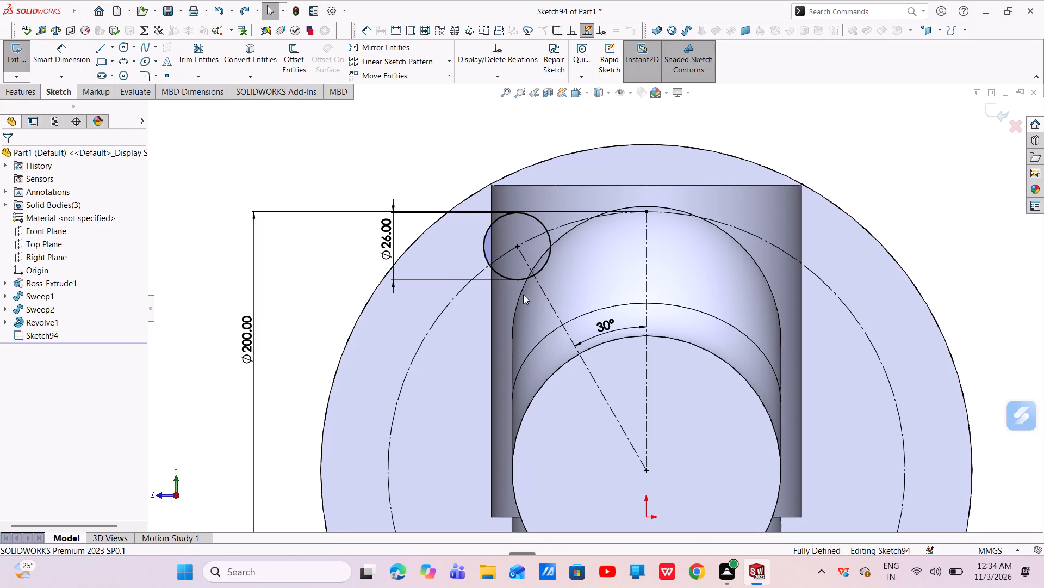
Extrude-cut the 26 mm bolt-hole circle of Sketch94 Through All in Direction 1, toward the flange.
{"action": "middle_click_drag", "start_coordinate": [546, 346], "coordinate": [517, 354]}
{"action": "scroll", "coordinate": [520, 356], "scroll_direction": "up", "scroll_amount": 2}
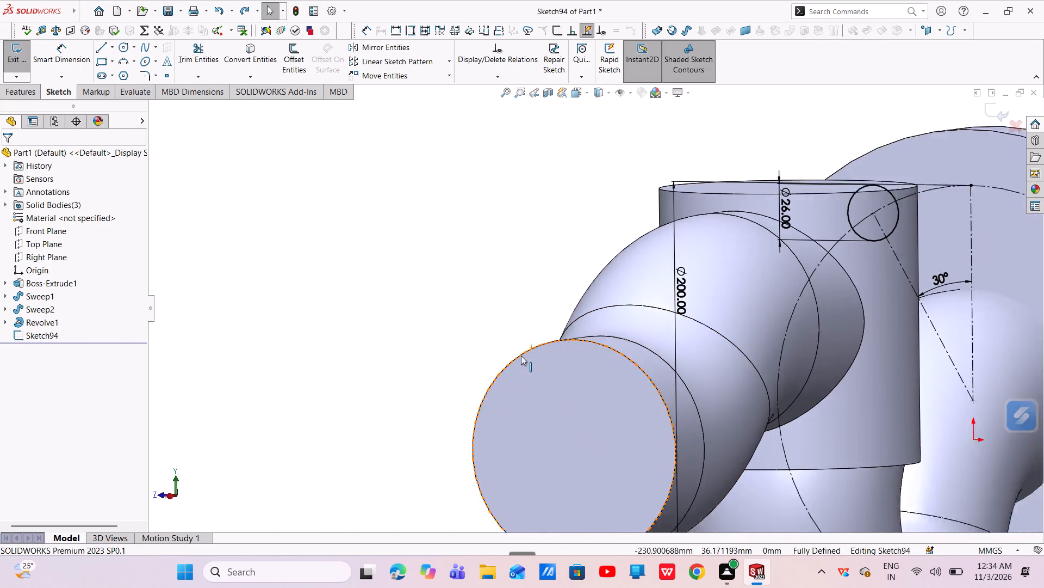
{"action": "scroll", "coordinate": [521, 356], "scroll_direction": "up", "scroll_amount": 1}
{"action": "middle_click_drag", "start_coordinate": [661, 362], "coordinate": [607, 373]}
{"action": "scroll", "coordinate": [663, 359], "scroll_direction": "up", "scroll_amount": 4}
{"action": "scroll", "coordinate": [710, 370], "scroll_direction": "up", "scroll_amount": 1}
{"action": "scroll", "coordinate": [708, 353], "scroll_direction": "down", "scroll_amount": 1}
{"action": "middle_click_drag", "start_coordinate": [706, 352], "coordinate": [619, 377]}
{"action": "middle_click_drag", "start_coordinate": [724, 379], "coordinate": [664, 397]}
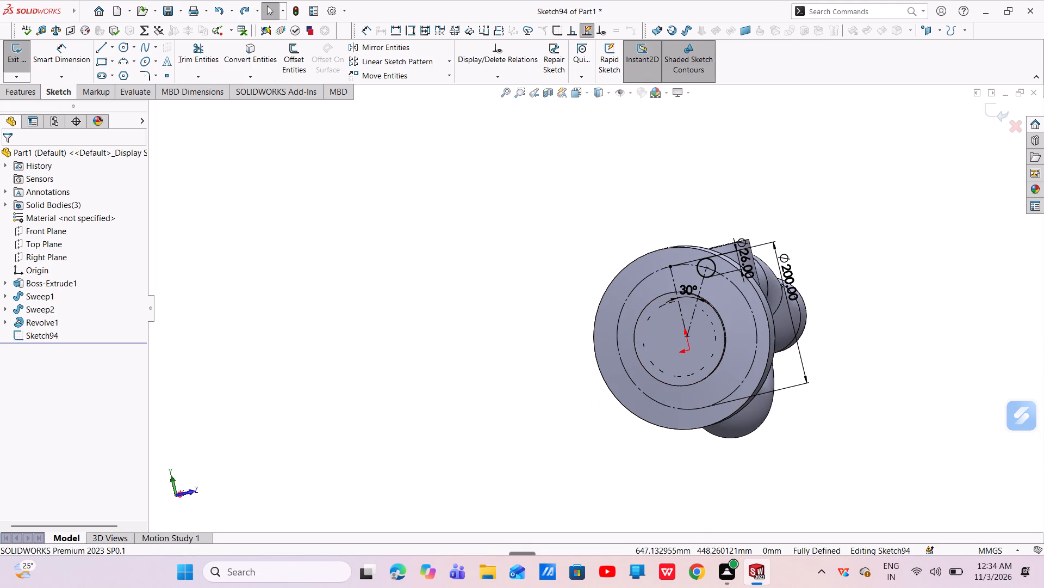
{"action": "left_click", "coordinate": [29, 96]}
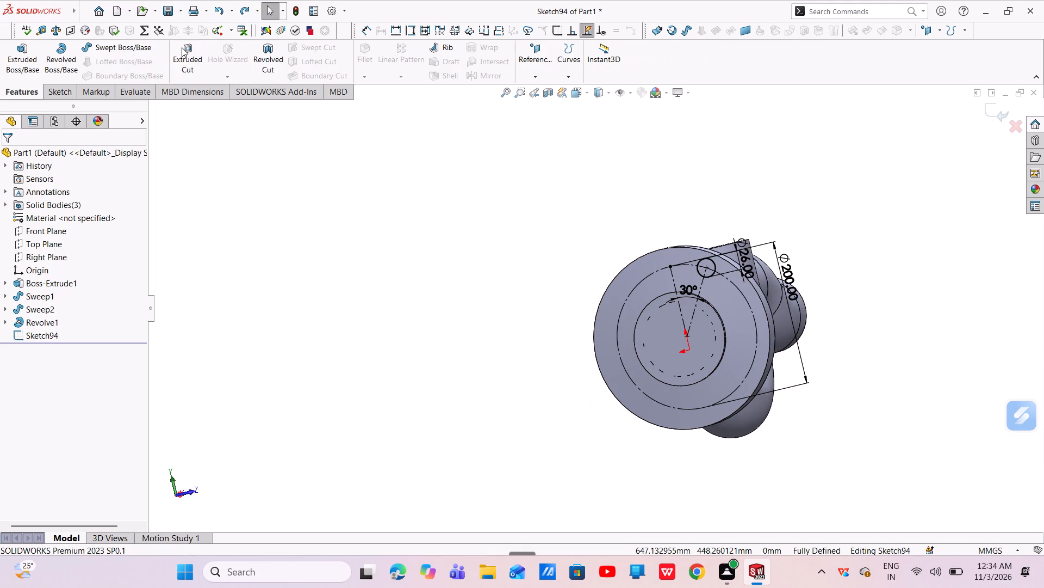
{"action": "left_click", "coordinate": [182, 47]}
{"action": "middle_click_drag", "start_coordinate": [738, 284], "coordinate": [729, 286]}
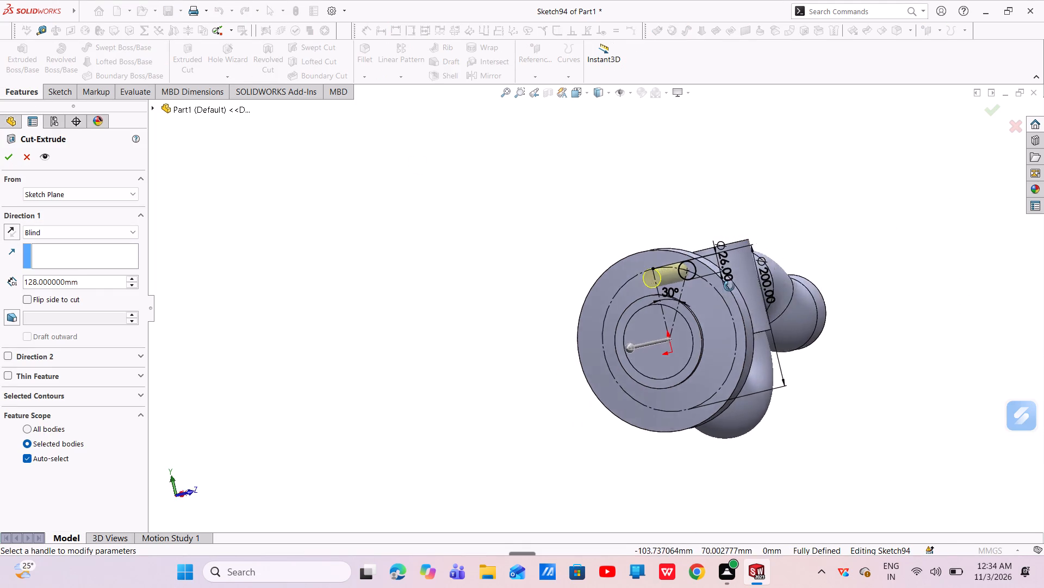
{"action": "scroll", "coordinate": [729, 286], "scroll_direction": "down", "scroll_amount": 1}
{"action": "middle_click_drag", "start_coordinate": [729, 286], "coordinate": [720, 353]}
{"action": "scroll", "coordinate": [648, 330], "scroll_direction": "down", "scroll_amount": 4}
{"action": "middle_click_drag", "start_coordinate": [637, 390], "coordinate": [612, 397]}
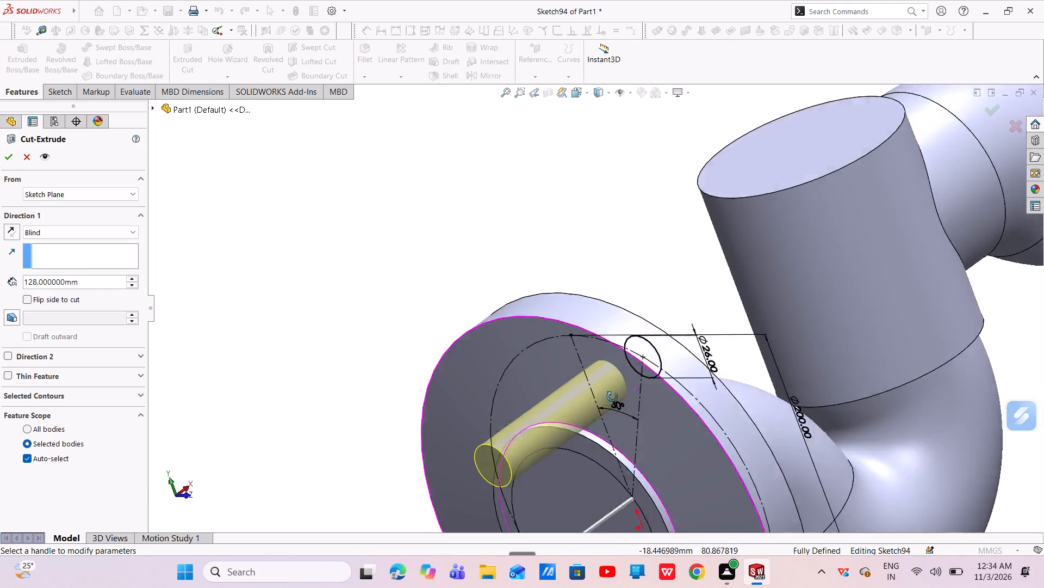
{"action": "middle_click_drag", "start_coordinate": [612, 397], "coordinate": [552, 415]}
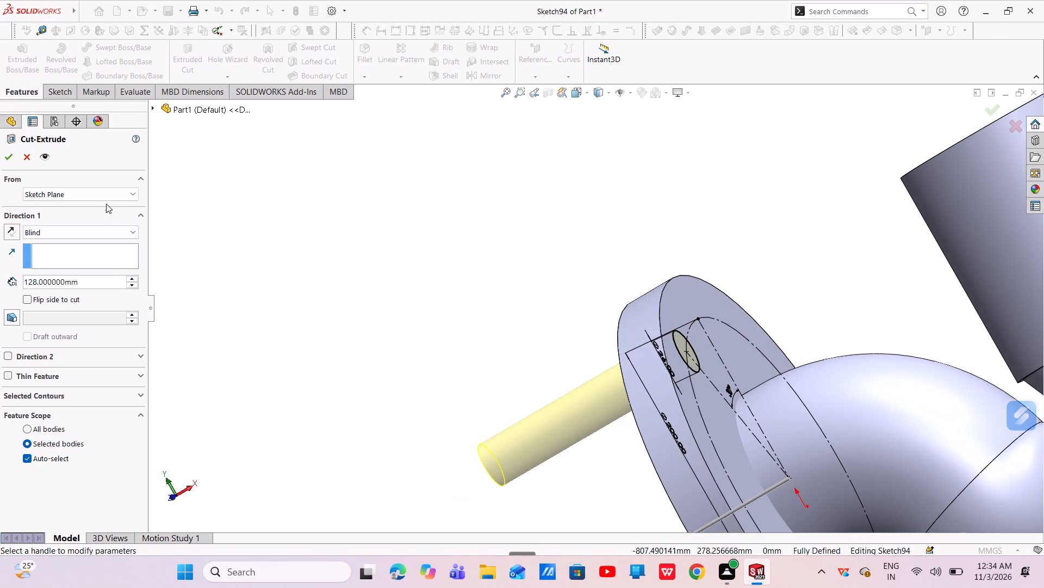
{"action": "left_click", "coordinate": [100, 228]}
{"action": "left_click", "coordinate": [94, 251]}
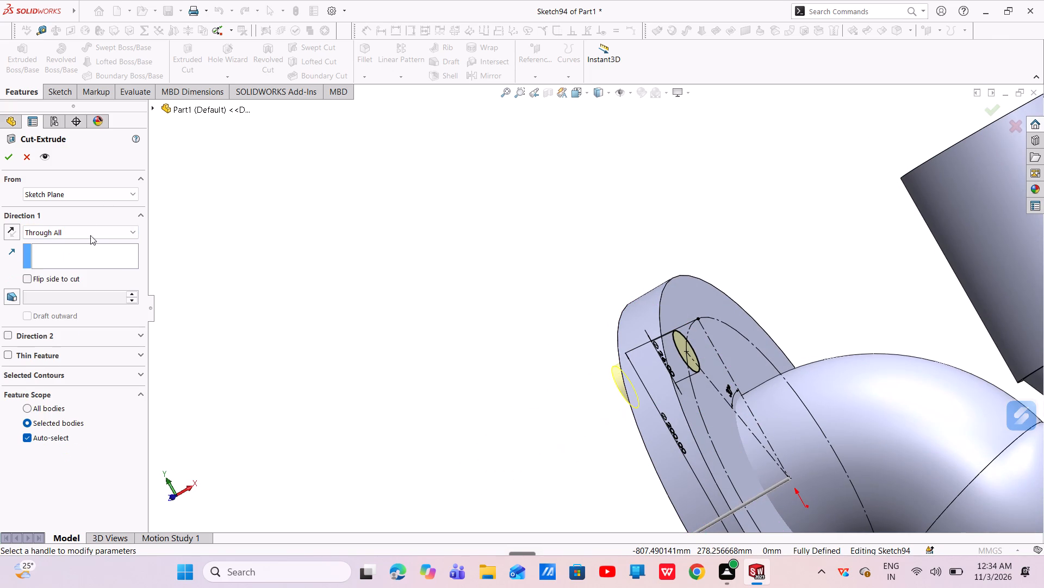
{"action": "left_click", "coordinate": [10, 157]}
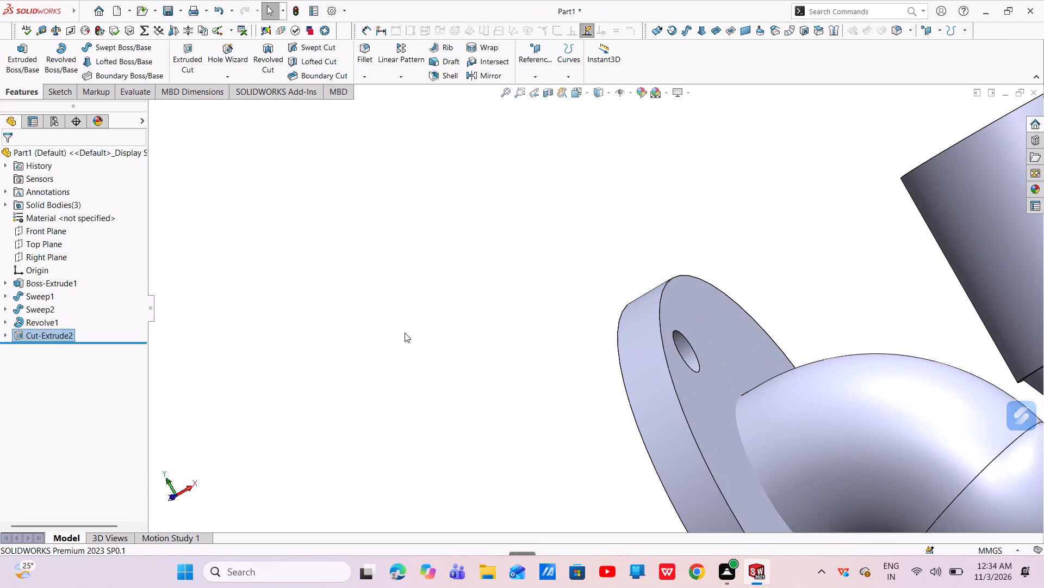
Circular-pattern the bolt-hole cut Cut-Extrude2 around the flange's outer cylindrical face, 6 equally spaced instances over 360°.
{"action": "middle_click_drag", "start_coordinate": [565, 364], "coordinate": [642, 369]}
{"action": "scroll", "coordinate": [692, 393], "scroll_direction": "up", "scroll_amount": 3}
{"action": "middle_click_drag", "start_coordinate": [582, 455], "coordinate": [629, 391]}
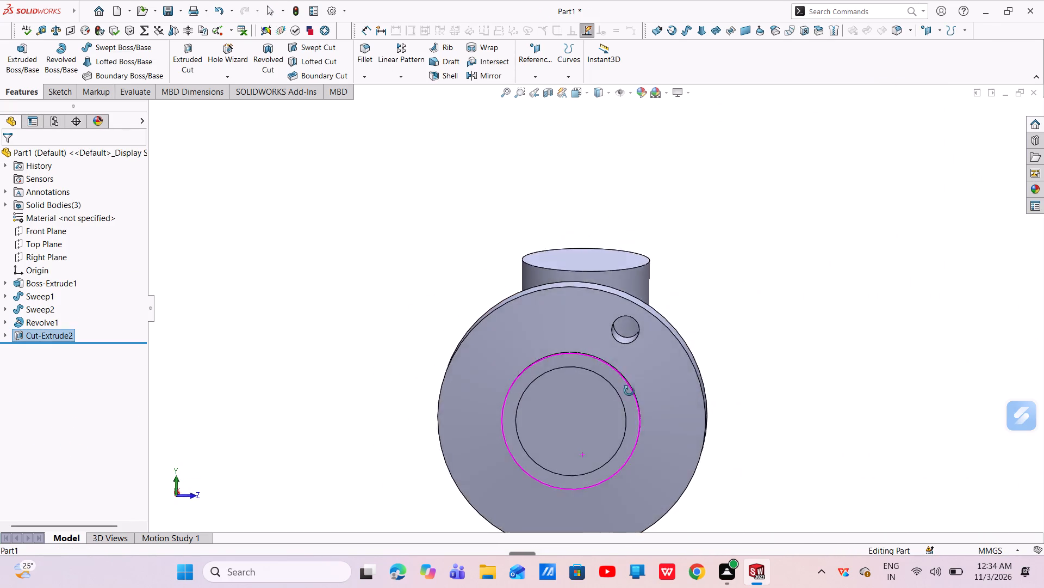
{"action": "middle_click_drag", "start_coordinate": [629, 391], "coordinate": [594, 395]}
{"action": "left_click", "coordinate": [394, 79]}
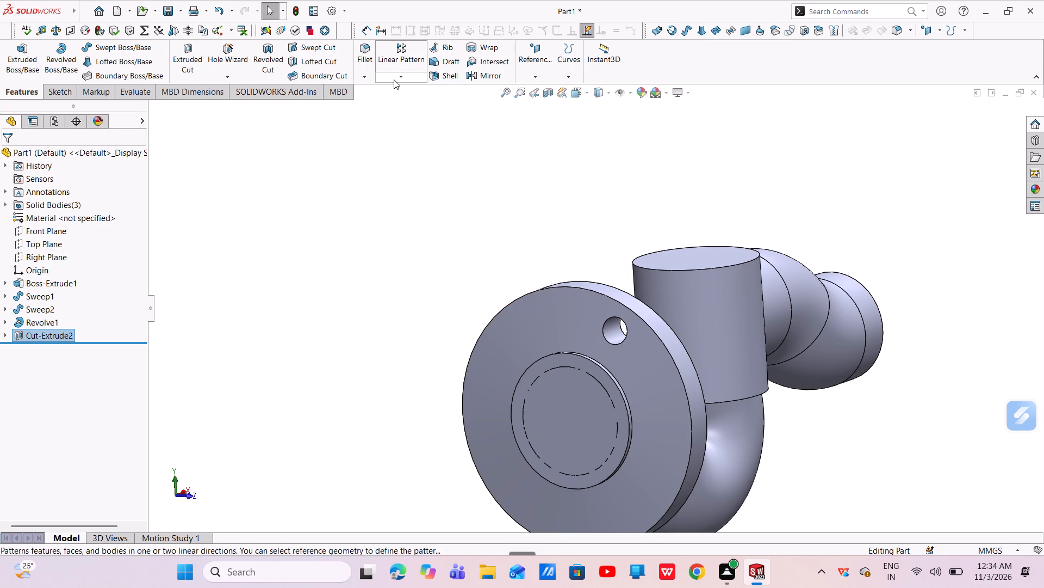
{"action": "left_click", "coordinate": [401, 99]}
{"action": "middle_click_drag", "start_coordinate": [678, 315], "coordinate": [671, 317]}
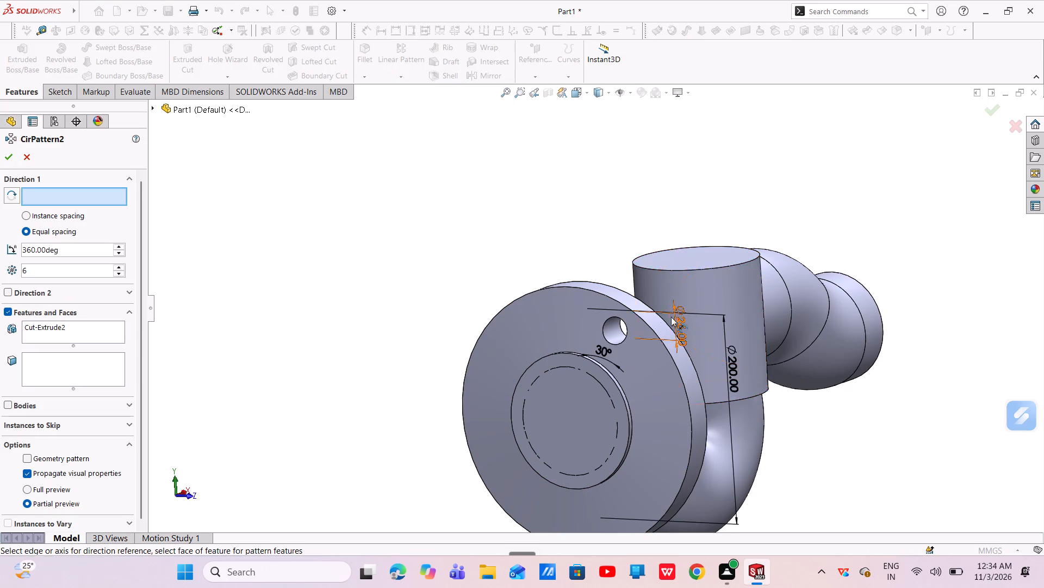
{"action": "middle_click_drag", "start_coordinate": [671, 317], "coordinate": [649, 324]}
{"action": "scroll", "coordinate": [568, 357], "scroll_direction": "down", "scroll_amount": 5}
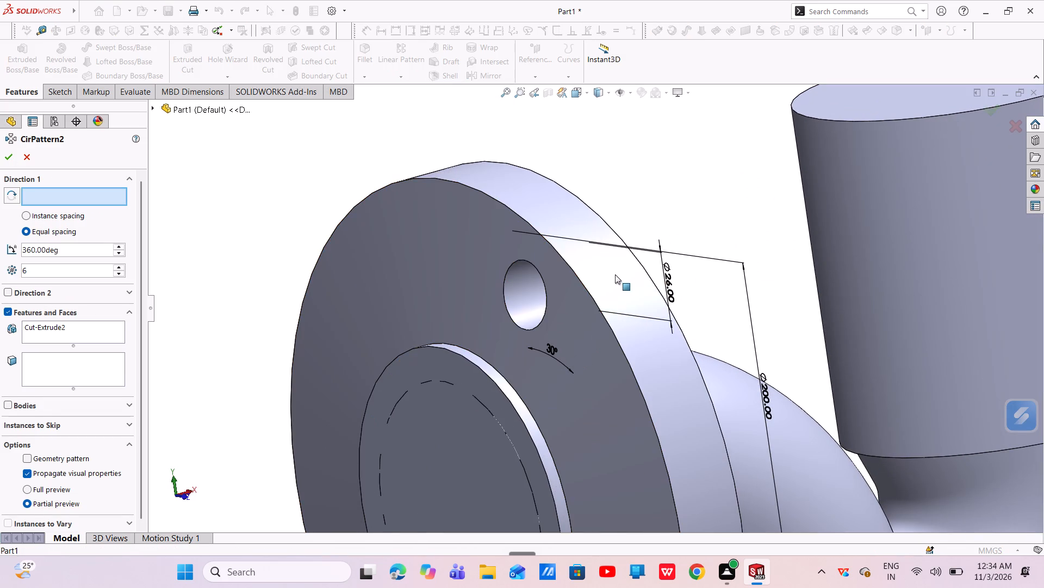
{"action": "left_click", "coordinate": [615, 274]}
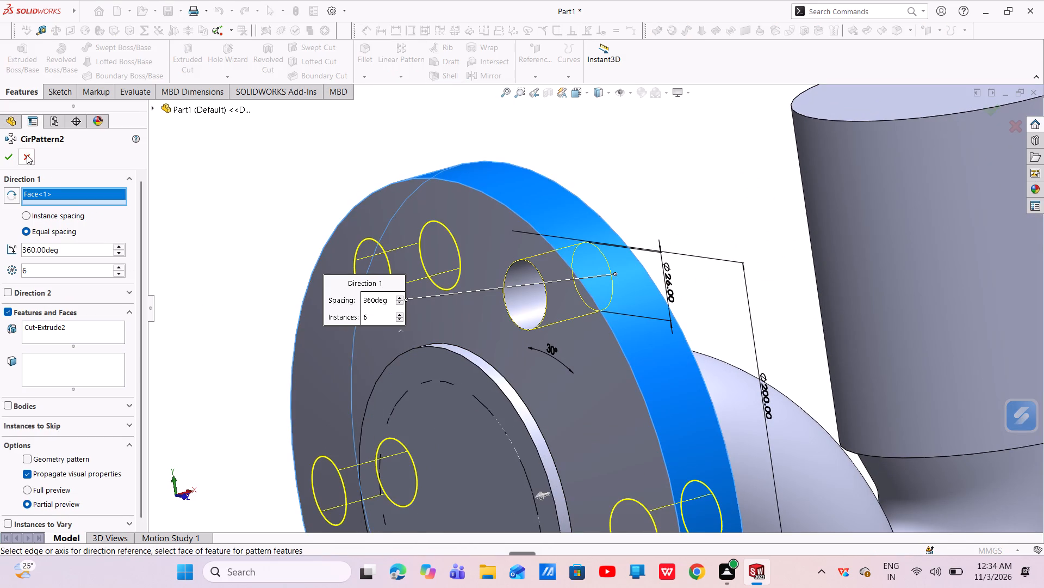
{"action": "left_click", "coordinate": [14, 152]}
Fillet the flange's outer rim face with a symmetric 5 mm radius.
{"action": "middle_click_drag", "start_coordinate": [420, 342], "coordinate": [430, 340]}
{"action": "scroll", "coordinate": [422, 342], "scroll_direction": "up", "scroll_amount": 2}
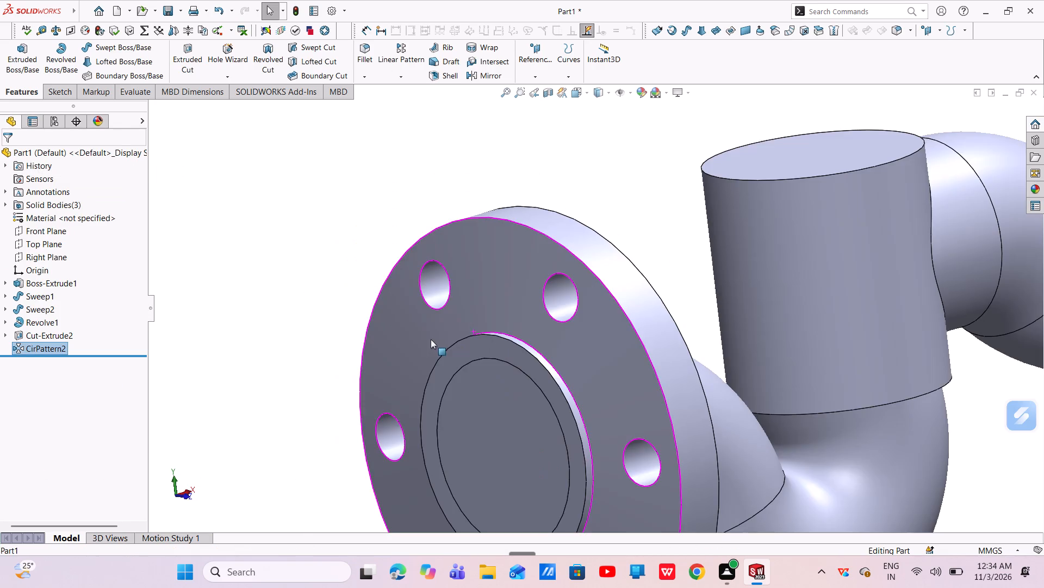
{"action": "middle_click_drag", "start_coordinate": [478, 353], "coordinate": [536, 350]}
{"action": "scroll", "coordinate": [533, 351], "scroll_direction": "up", "scroll_amount": 5}
{"action": "scroll", "coordinate": [561, 322], "scroll_direction": "down", "scroll_amount": 5}
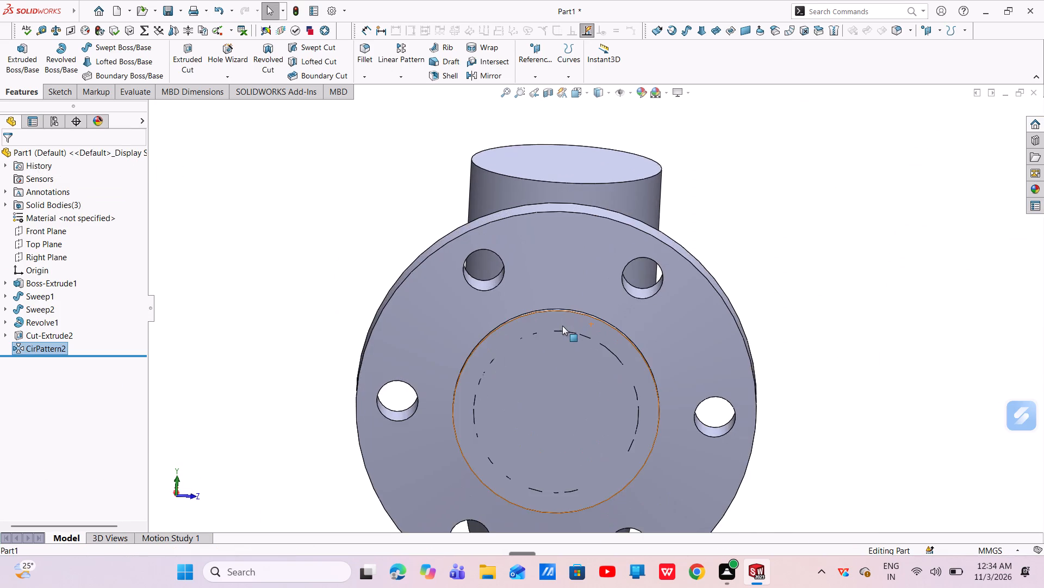
{"action": "middle_click_drag", "start_coordinate": [562, 326], "coordinate": [524, 337]}
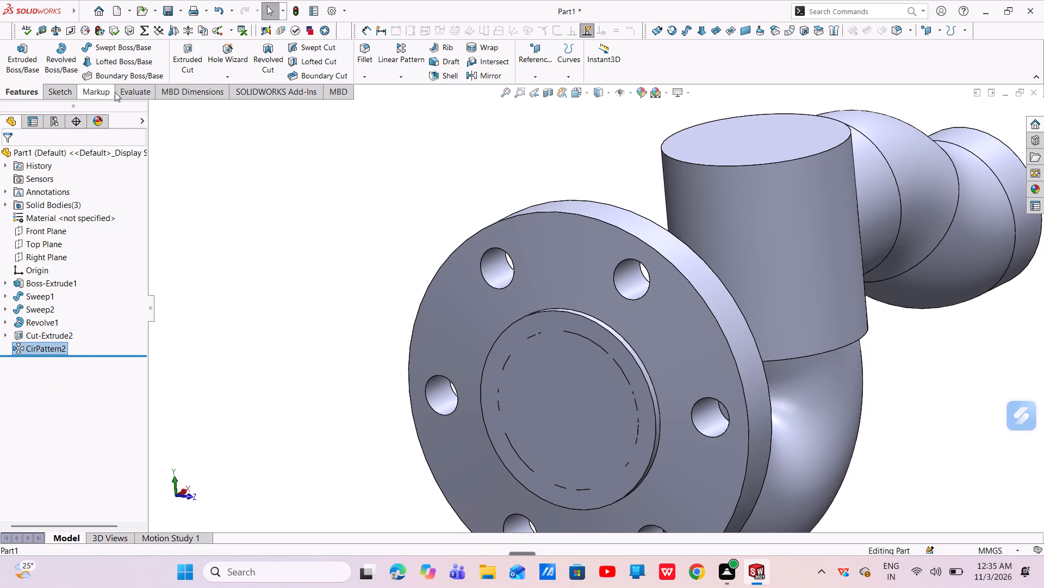
{"action": "left_click", "coordinate": [363, 59]}
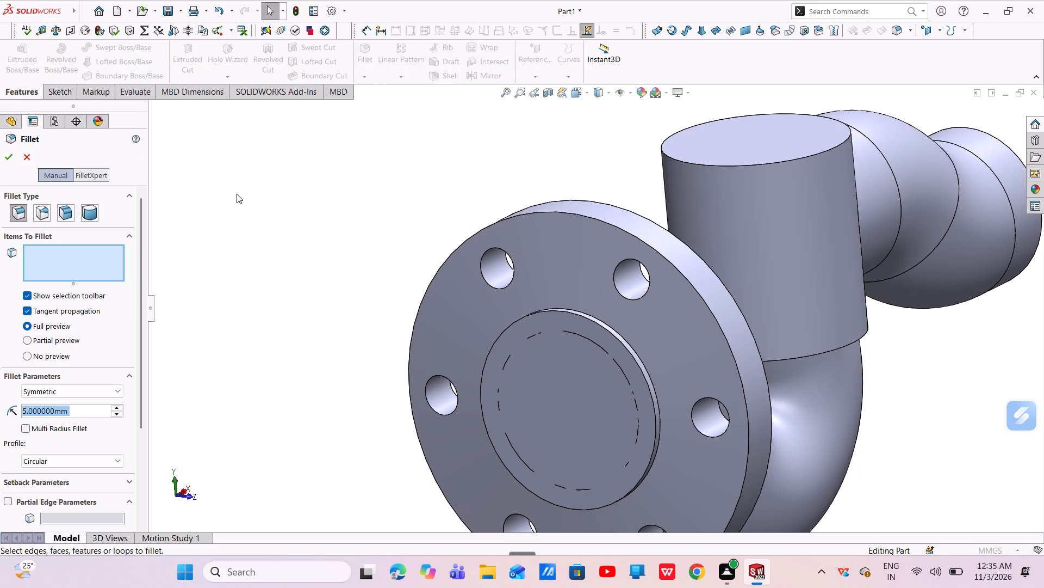
{"action": "middle_click_drag", "start_coordinate": [540, 219], "coordinate": [481, 216]}
{"action": "scroll", "coordinate": [482, 216], "scroll_direction": "up", "scroll_amount": 1}
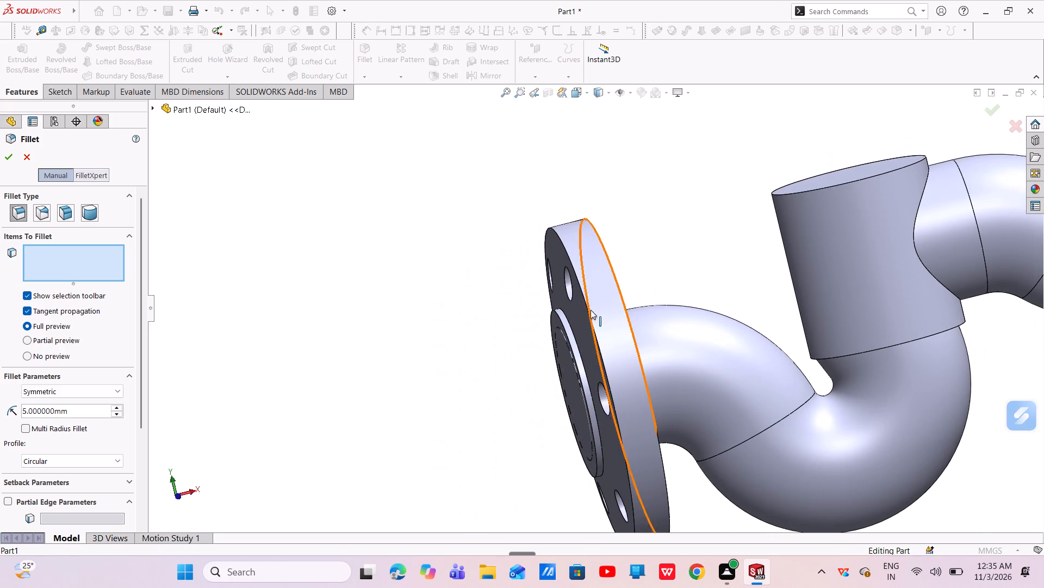
{"action": "left_click", "coordinate": [605, 323]}
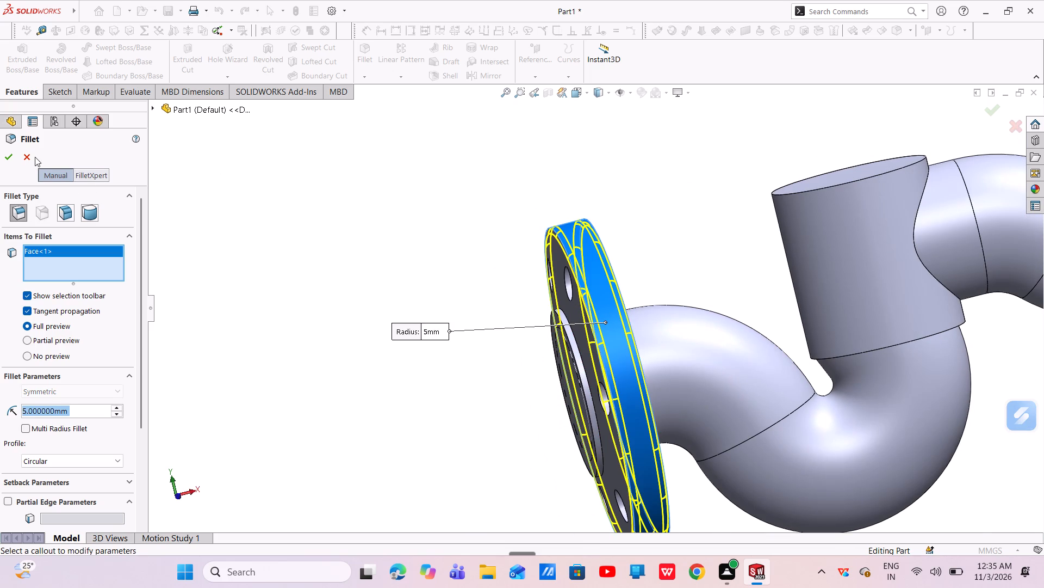
{"action": "left_click", "coordinate": [9, 153]}
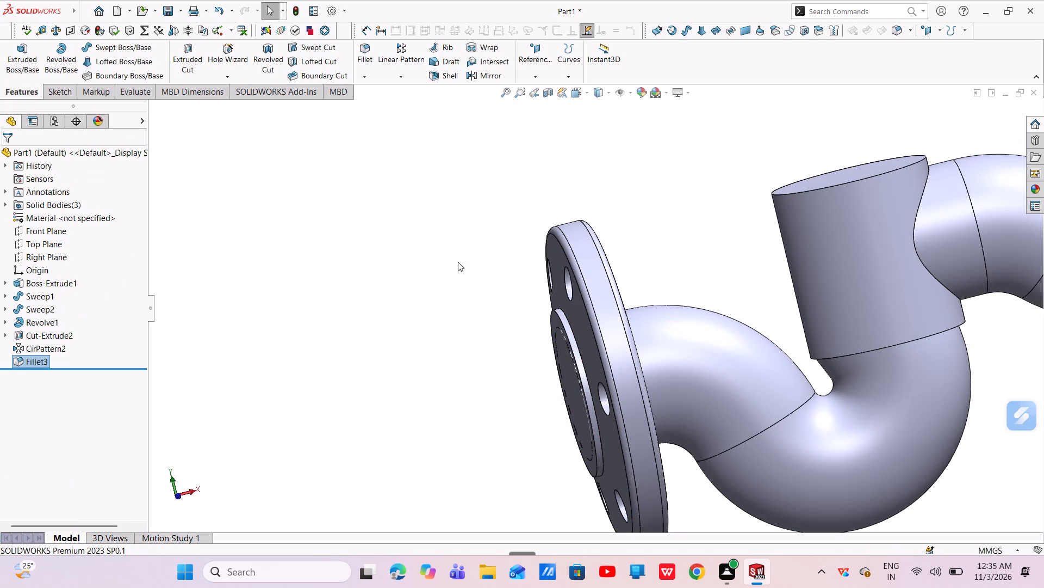
Cut a 64 mm diameter circular-profile sweep along Sketch2, the path of Sweep1, to bore the flanged U-bend.
{"action": "scroll", "coordinate": [613, 258], "scroll_direction": "up", "scroll_amount": 4}
{"action": "middle_click_drag", "start_coordinate": [621, 268], "coordinate": [655, 275]}
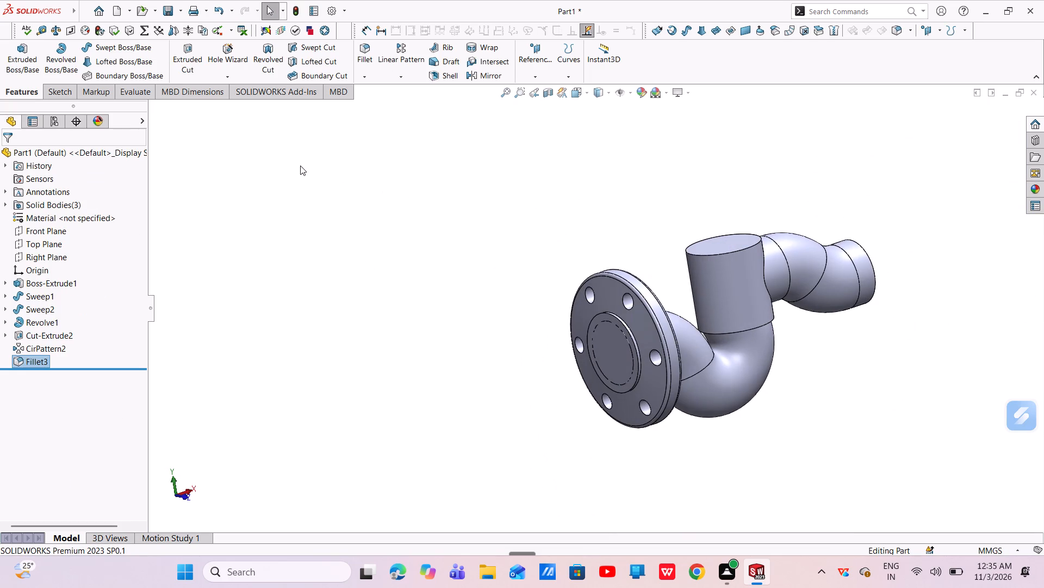
{"action": "left_click", "coordinate": [300, 46]}
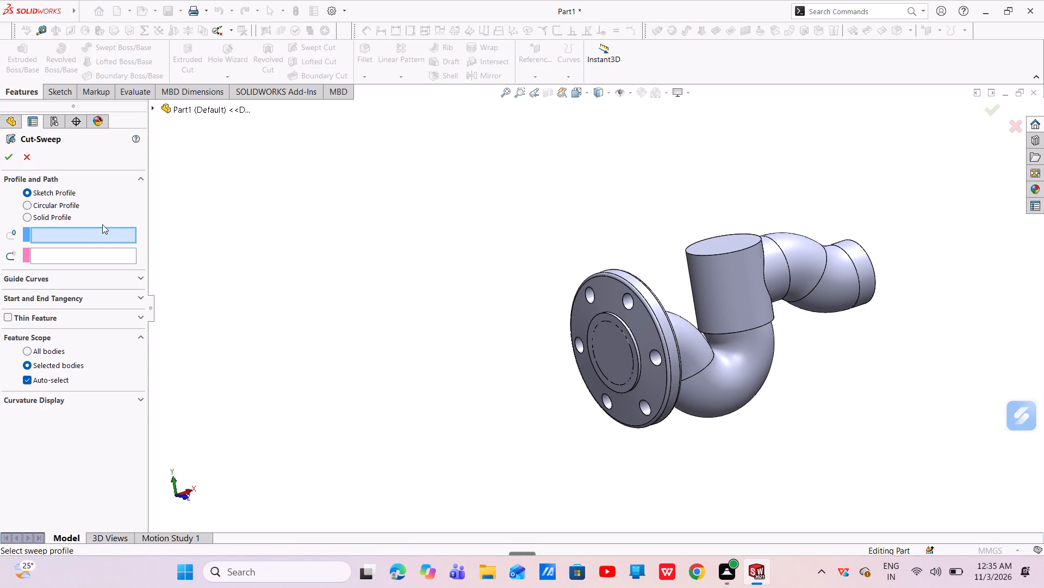
{"action": "left_click", "coordinate": [70, 207]}
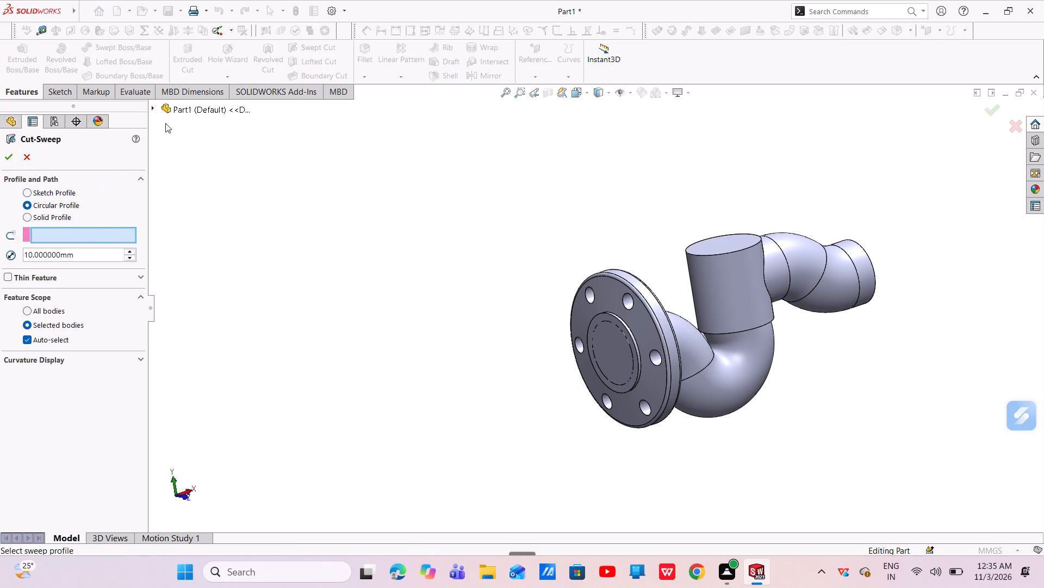
{"action": "left_click", "coordinate": [167, 109]}
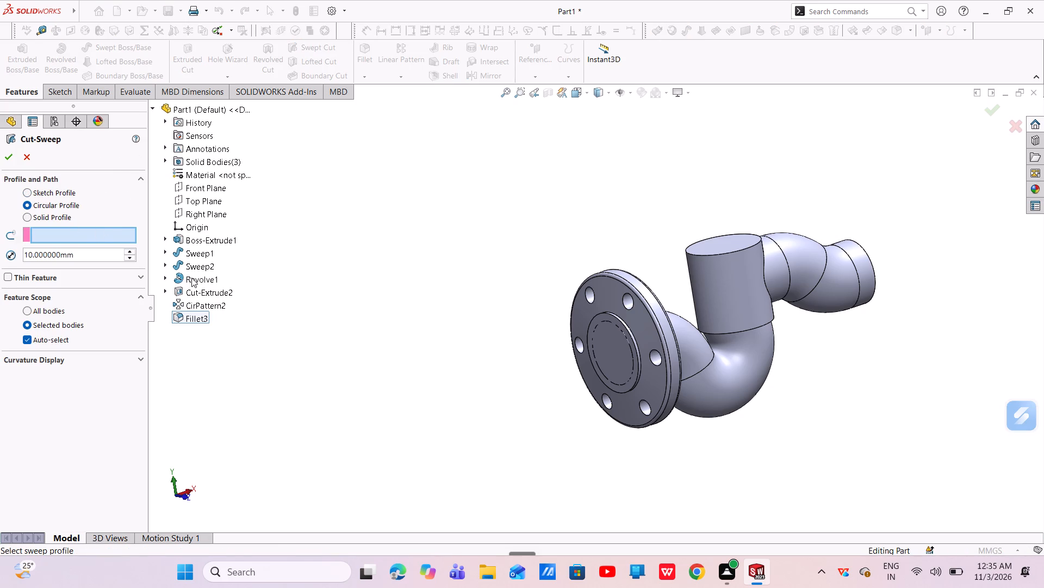
{"action": "left_click", "coordinate": [165, 250]}
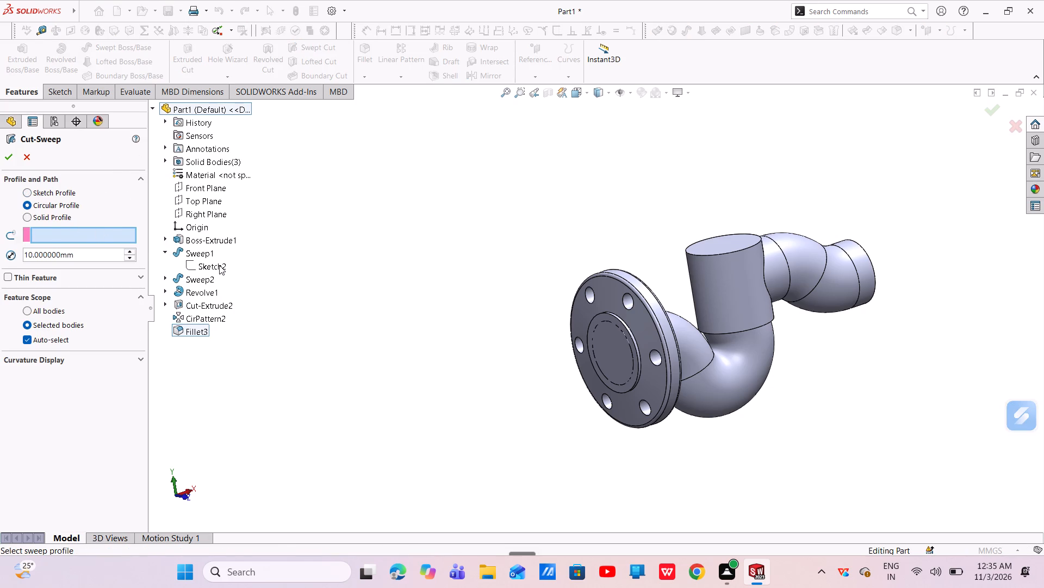
{"action": "left_click", "coordinate": [219, 265]}
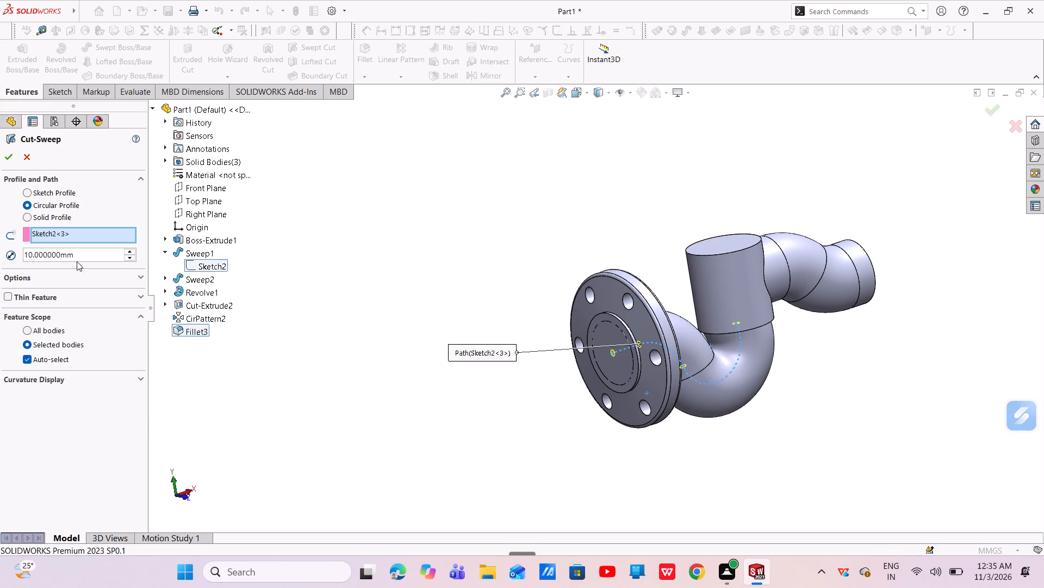
{"action": "left_click_drag", "start_coordinate": [80, 256], "coordinate": [0, 277]}
{"action": "key", "text": "BackSpace"}
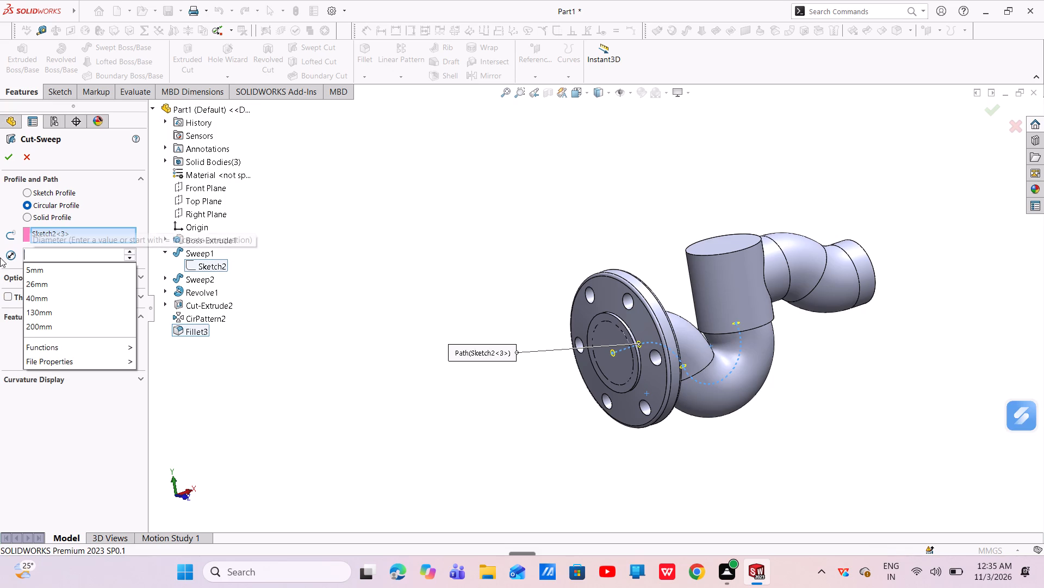
{"action": "type", "text": "64"}
{"action": "key", "text": "Return"}
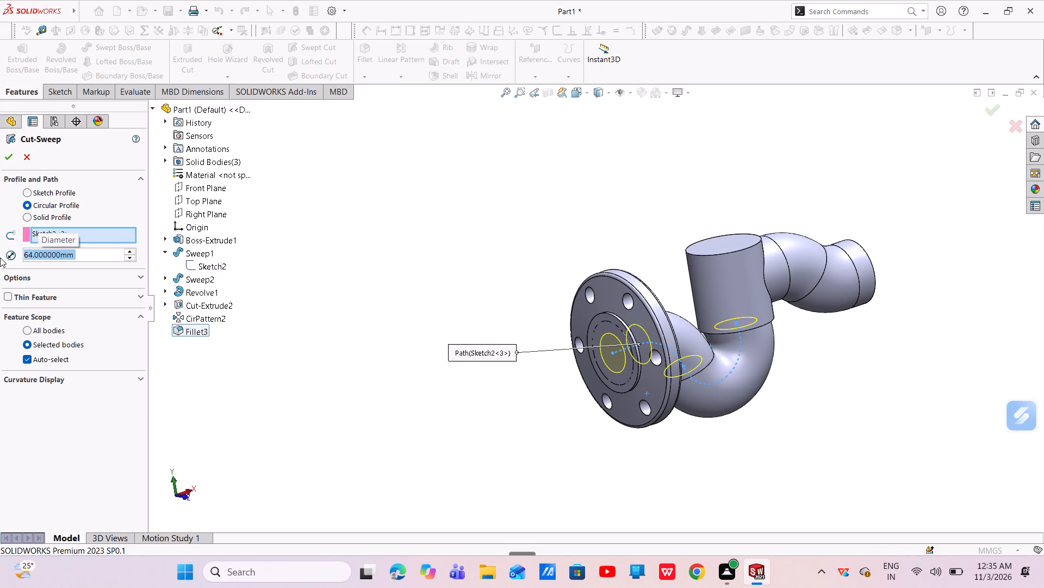
{"action": "left_click", "coordinate": [10, 161]}
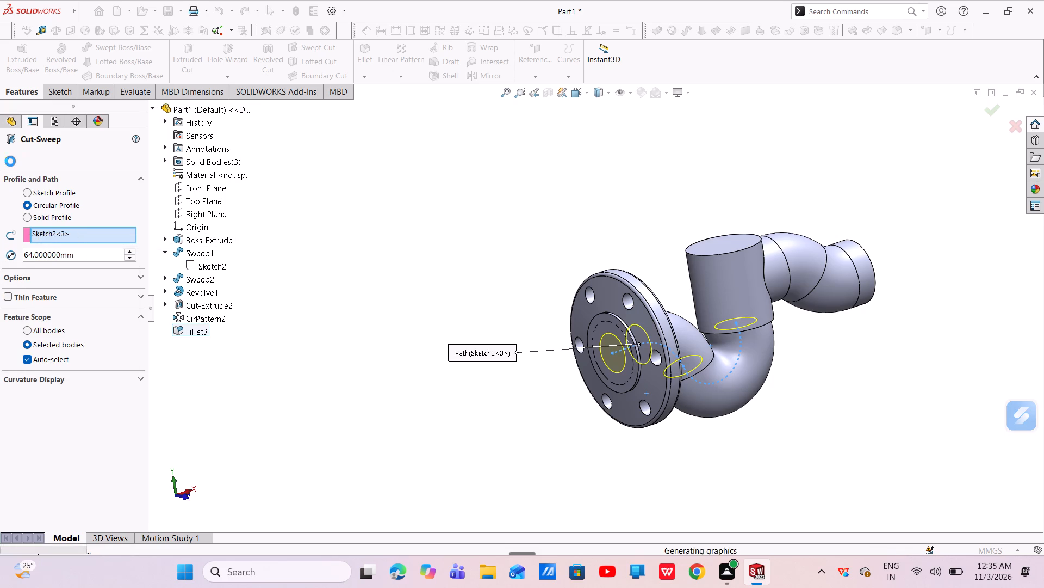
Cut a 64 mm diameter circular-profile sweep along Sketch43, the path of Sweep2, to bore the branch pipe.
{"action": "scroll", "coordinate": [638, 403], "scroll_direction": "up", "scroll_amount": 1}
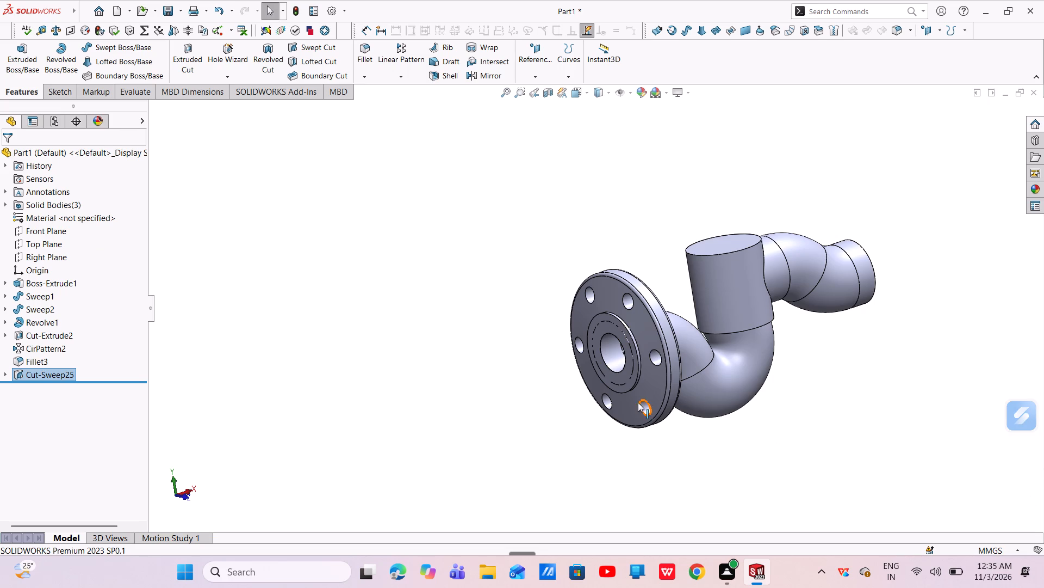
{"action": "scroll", "coordinate": [638, 402], "scroll_direction": "up", "scroll_amount": 1}
{"action": "middle_click_drag", "start_coordinate": [670, 384], "coordinate": [655, 422]}
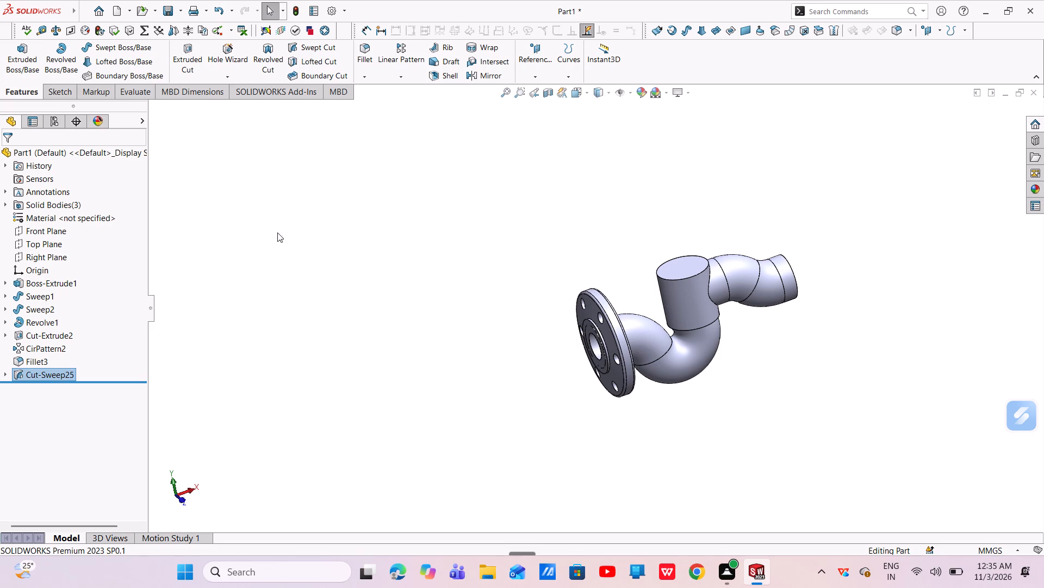
{"action": "left_click", "coordinate": [302, 48]}
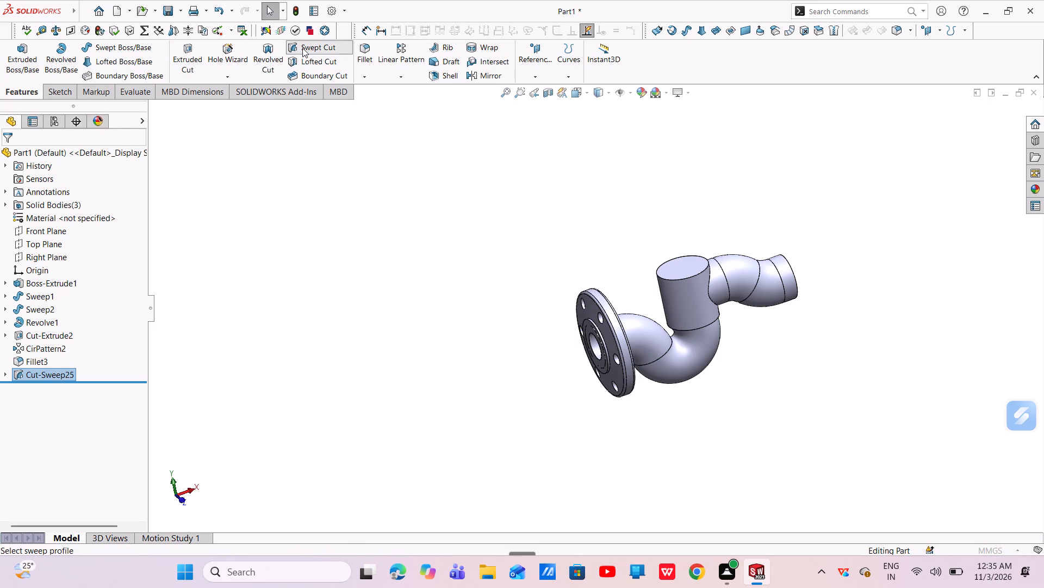
{"action": "left_click", "coordinate": [77, 207]}
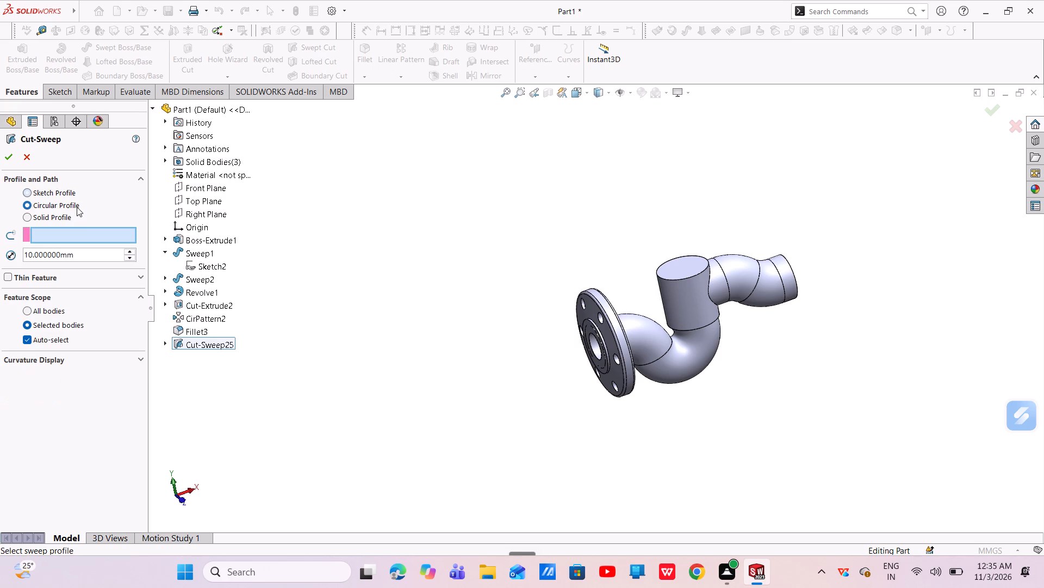
{"action": "left_click", "coordinate": [165, 278]}
{"action": "left_click", "coordinate": [213, 291]}
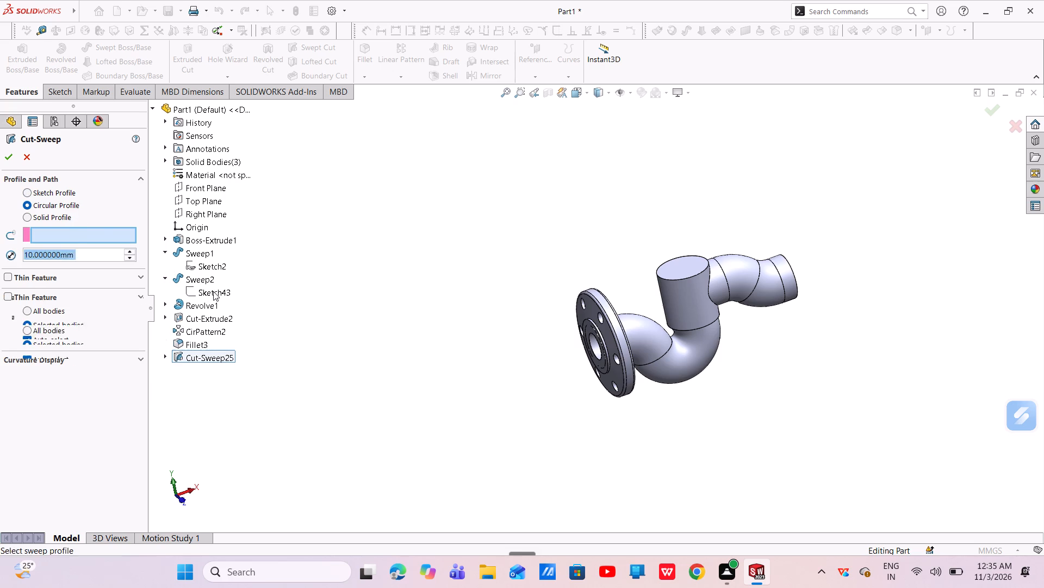
{"action": "left_click_drag", "start_coordinate": [103, 255], "coordinate": [48, 272]}
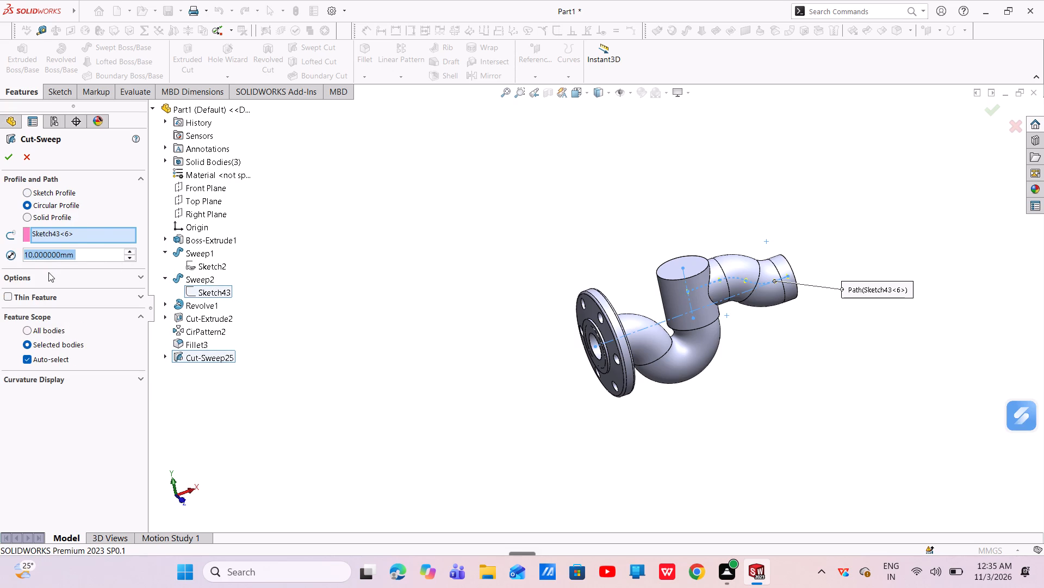
{"action": "key", "text": "BackSpace"}
{"action": "type", "text": "64"}
{"action": "key", "text": "Return"}
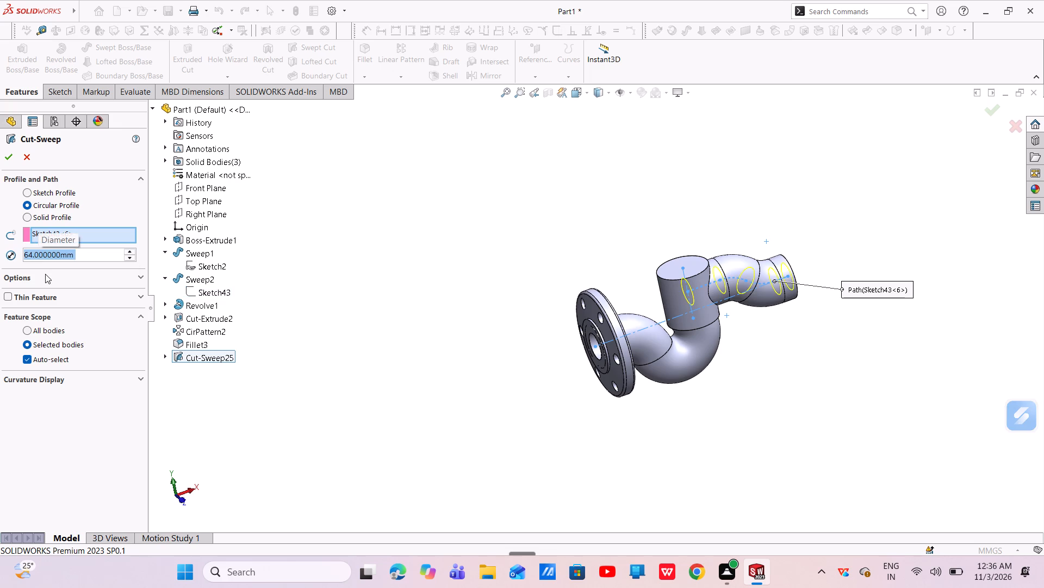
{"action": "left_click", "coordinate": [7, 160]}
Mirror the flange Revolve1, bolt-hole Cut-Extrude2 and Fillet3 about the Right Plane onto the branch end.
{"action": "middle_click_drag", "start_coordinate": [748, 294], "coordinate": [674, 309]}
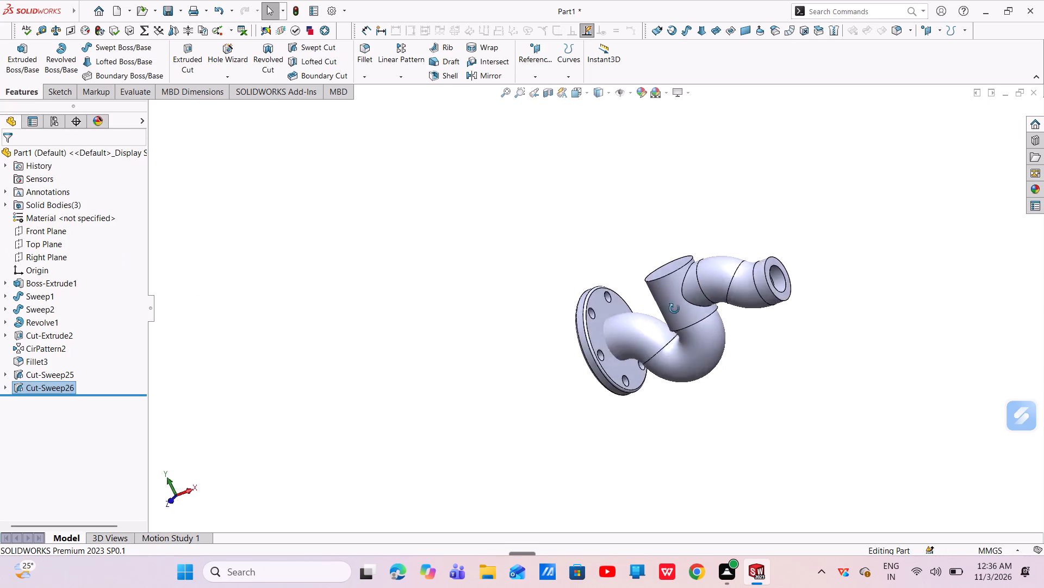
{"action": "middle_click_drag", "start_coordinate": [674, 309], "coordinate": [802, 415]}
{"action": "middle_click_drag", "start_coordinate": [761, 363], "coordinate": [676, 336]}
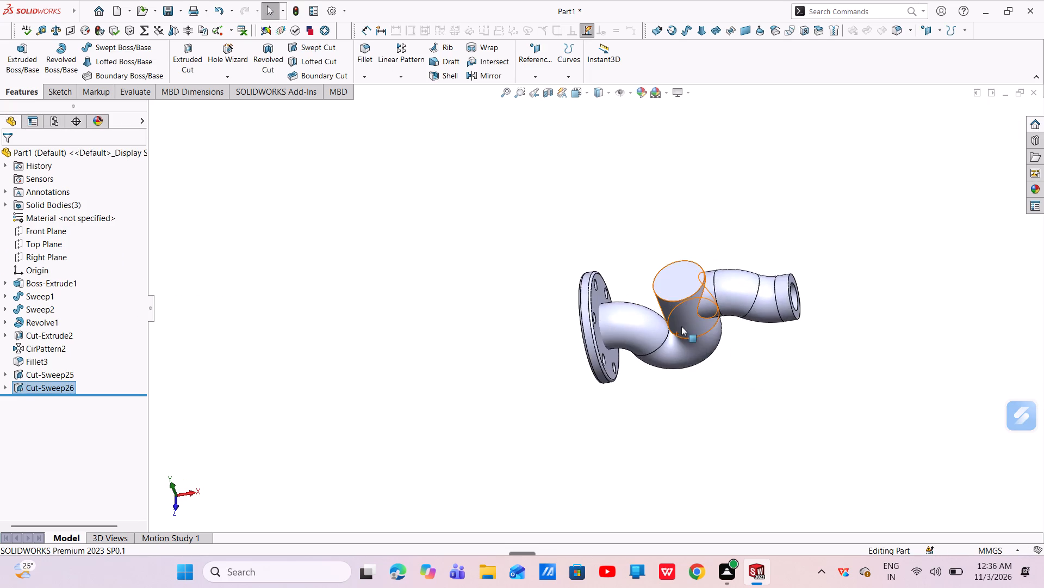
{"action": "scroll", "coordinate": [684, 323], "scroll_direction": "down", "scroll_amount": 4}
{"action": "middle_click_drag", "start_coordinate": [697, 351], "coordinate": [695, 265]}
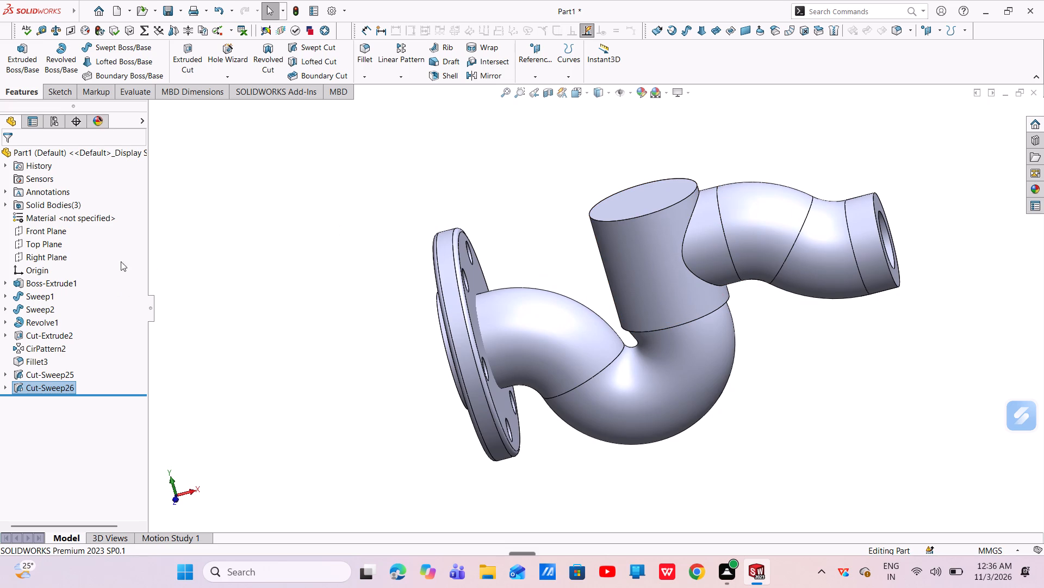
{"action": "left_click", "coordinate": [48, 261]}
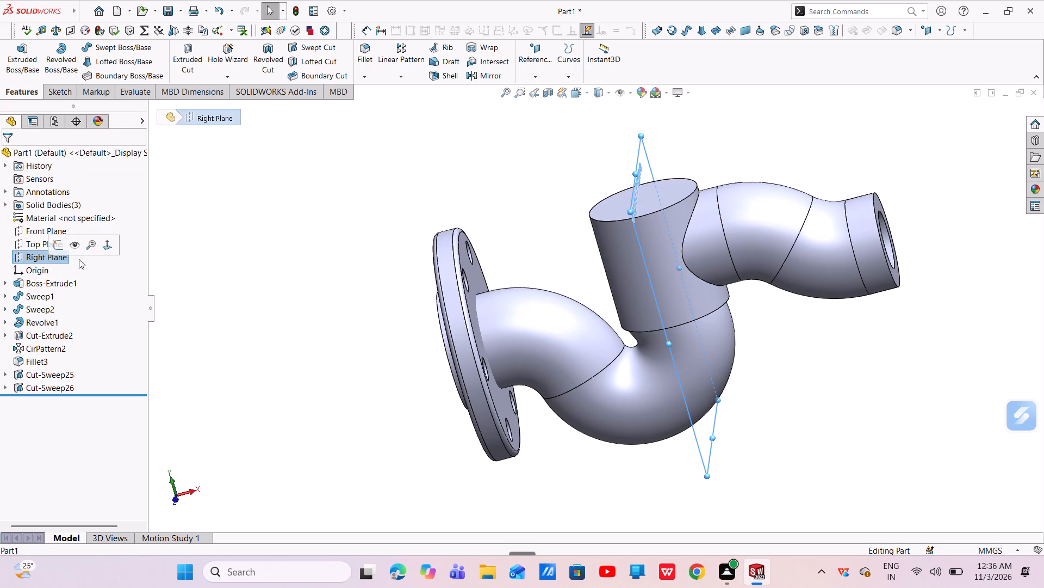
{"action": "left_click", "coordinate": [483, 76]}
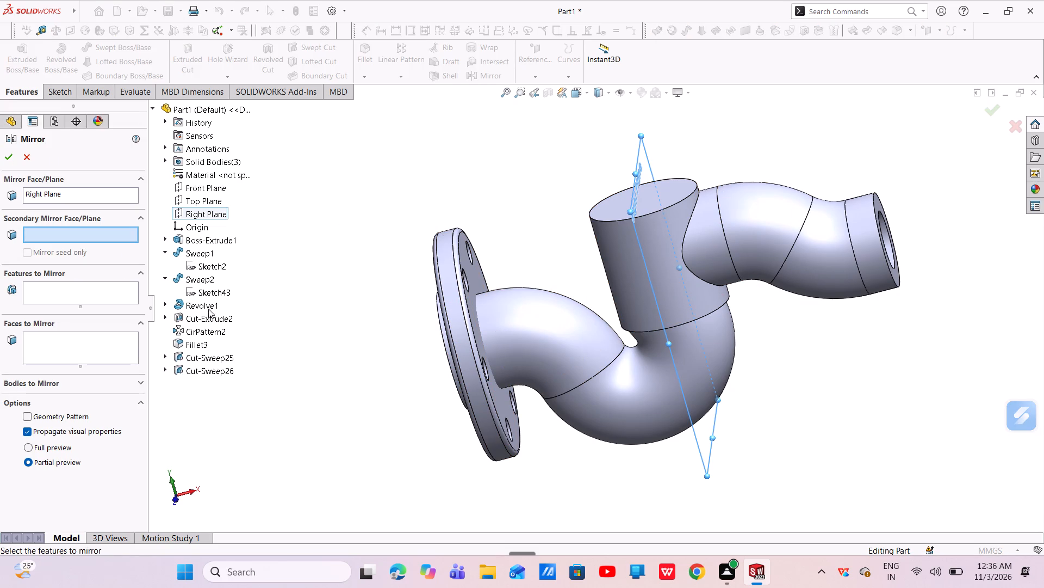
{"action": "left_click", "coordinate": [116, 290]}
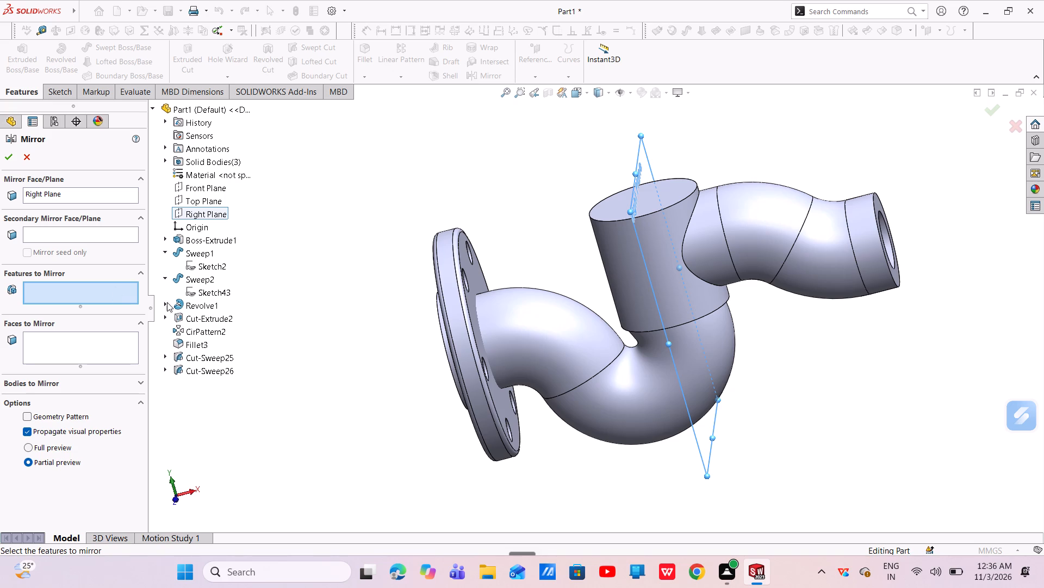
{"action": "left_click", "coordinate": [191, 304]}
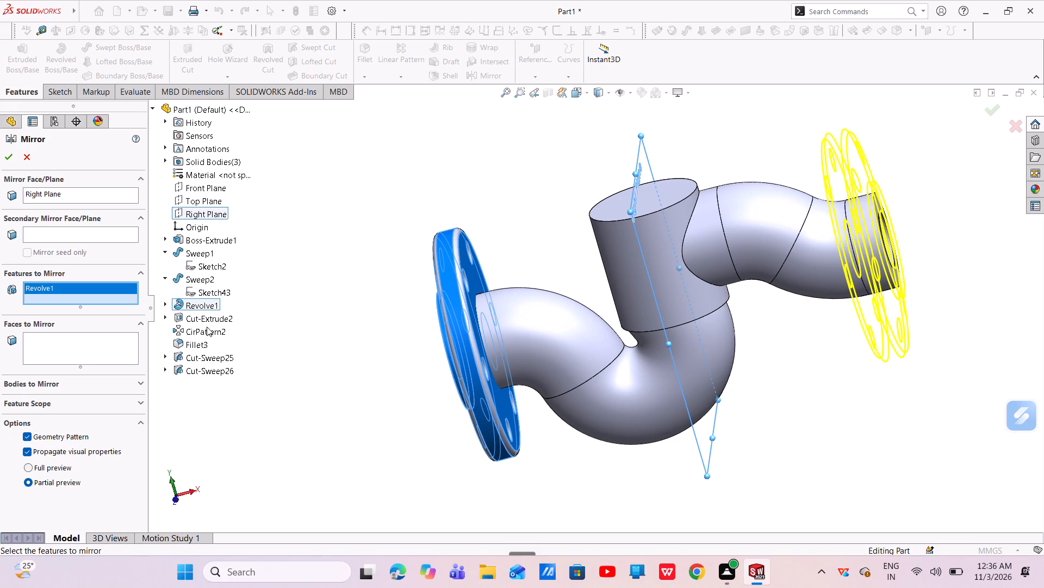
{"action": "left_click", "coordinate": [211, 317], "text": "ctrl"}
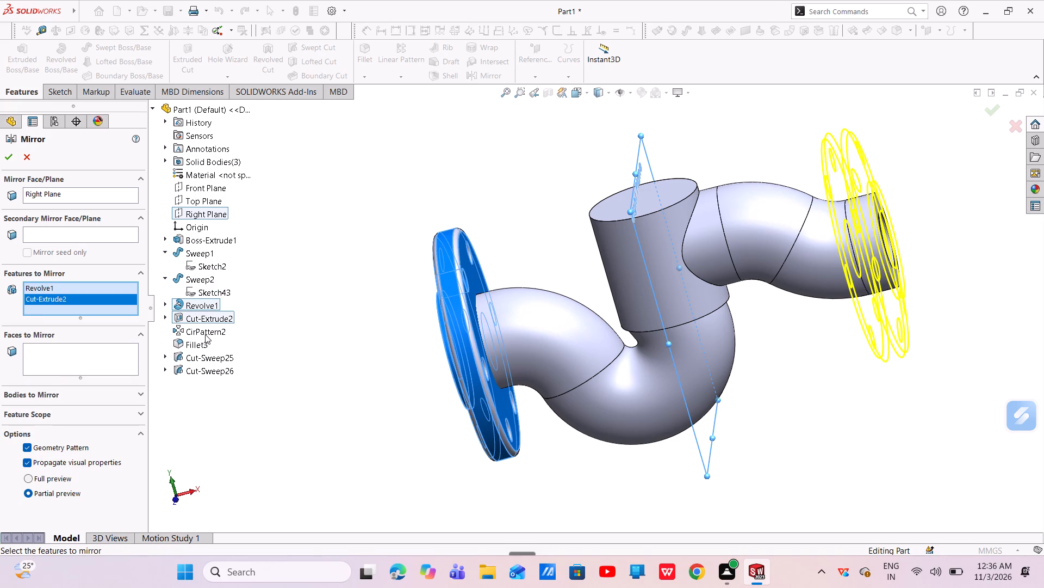
{"action": "left_click", "coordinate": [200, 341]}
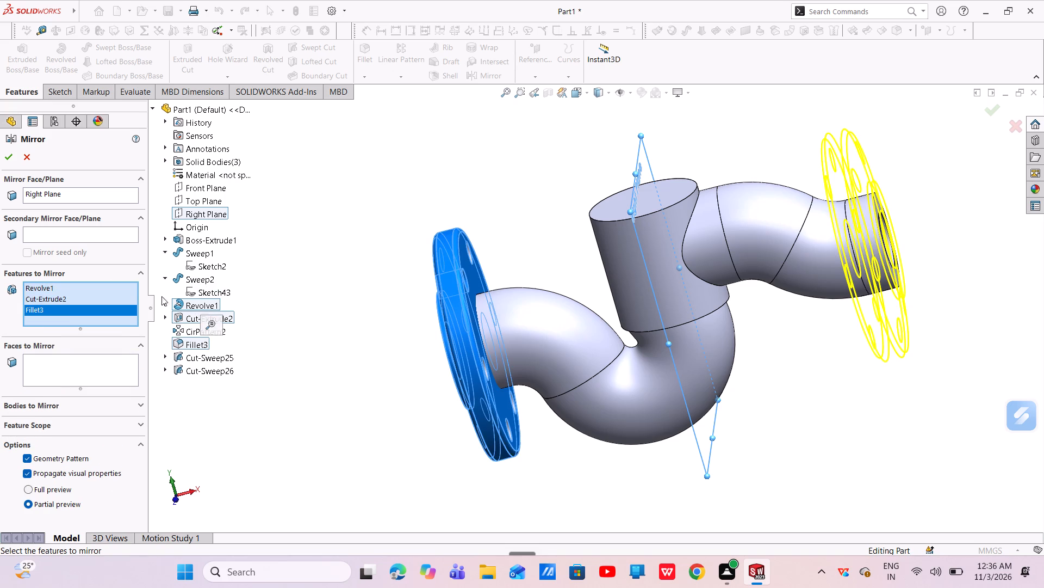
{"action": "left_click", "coordinate": [13, 159]}
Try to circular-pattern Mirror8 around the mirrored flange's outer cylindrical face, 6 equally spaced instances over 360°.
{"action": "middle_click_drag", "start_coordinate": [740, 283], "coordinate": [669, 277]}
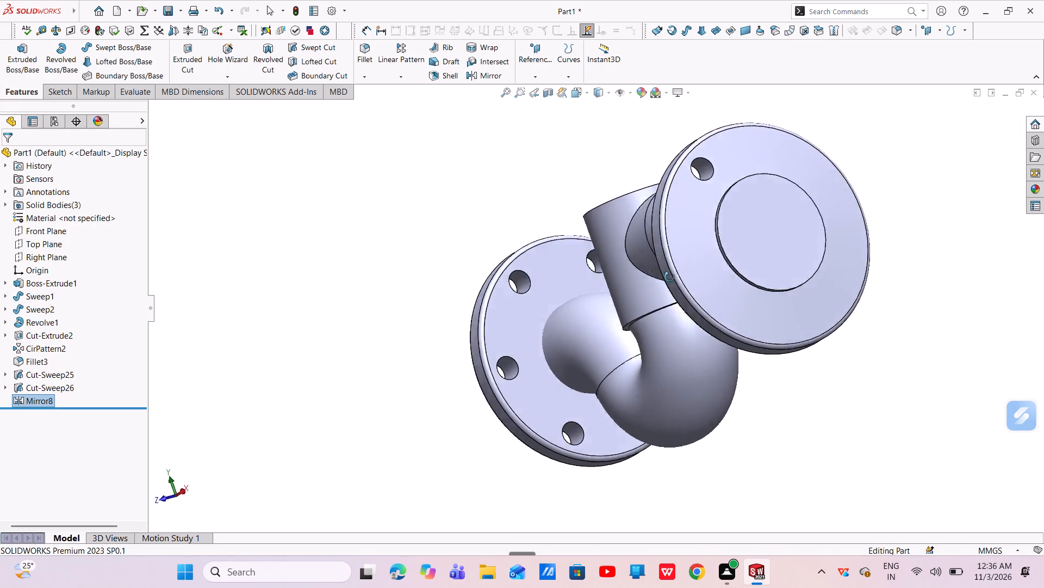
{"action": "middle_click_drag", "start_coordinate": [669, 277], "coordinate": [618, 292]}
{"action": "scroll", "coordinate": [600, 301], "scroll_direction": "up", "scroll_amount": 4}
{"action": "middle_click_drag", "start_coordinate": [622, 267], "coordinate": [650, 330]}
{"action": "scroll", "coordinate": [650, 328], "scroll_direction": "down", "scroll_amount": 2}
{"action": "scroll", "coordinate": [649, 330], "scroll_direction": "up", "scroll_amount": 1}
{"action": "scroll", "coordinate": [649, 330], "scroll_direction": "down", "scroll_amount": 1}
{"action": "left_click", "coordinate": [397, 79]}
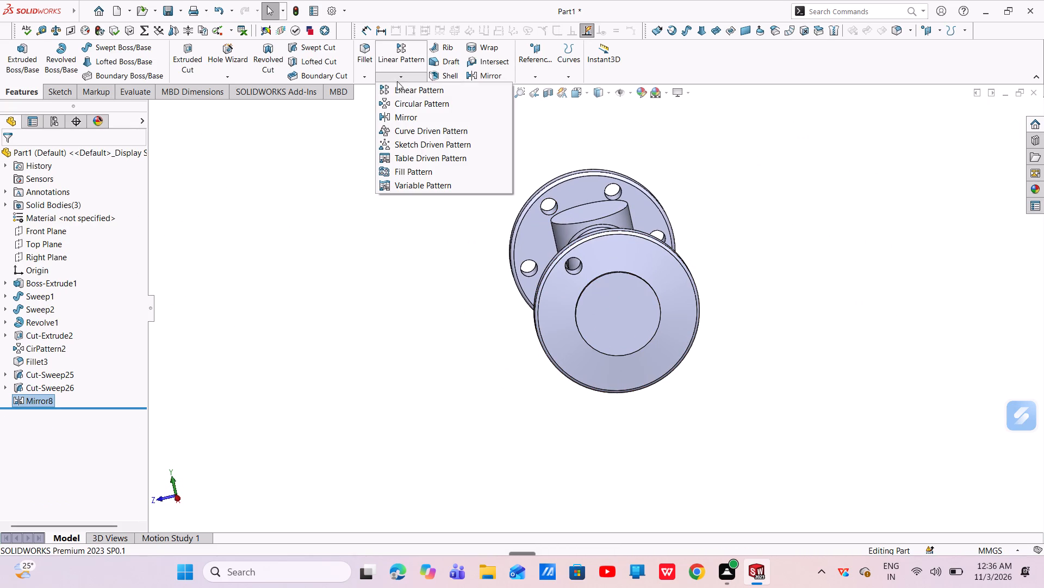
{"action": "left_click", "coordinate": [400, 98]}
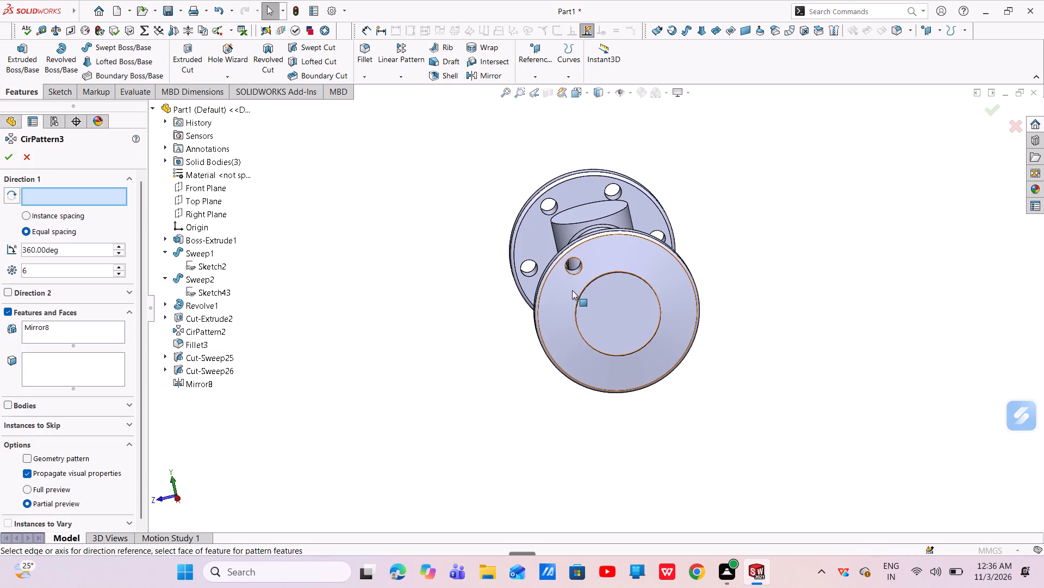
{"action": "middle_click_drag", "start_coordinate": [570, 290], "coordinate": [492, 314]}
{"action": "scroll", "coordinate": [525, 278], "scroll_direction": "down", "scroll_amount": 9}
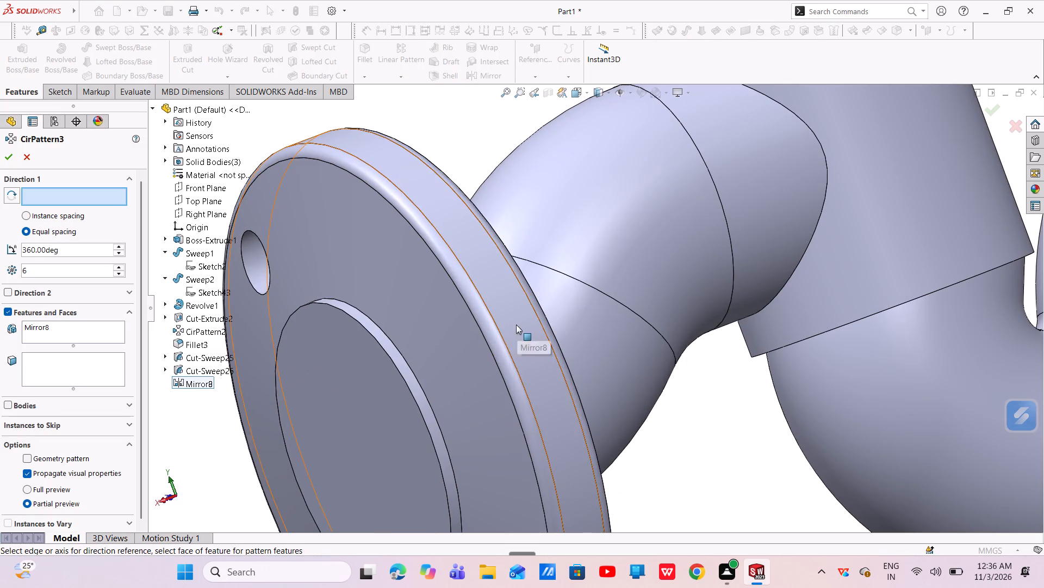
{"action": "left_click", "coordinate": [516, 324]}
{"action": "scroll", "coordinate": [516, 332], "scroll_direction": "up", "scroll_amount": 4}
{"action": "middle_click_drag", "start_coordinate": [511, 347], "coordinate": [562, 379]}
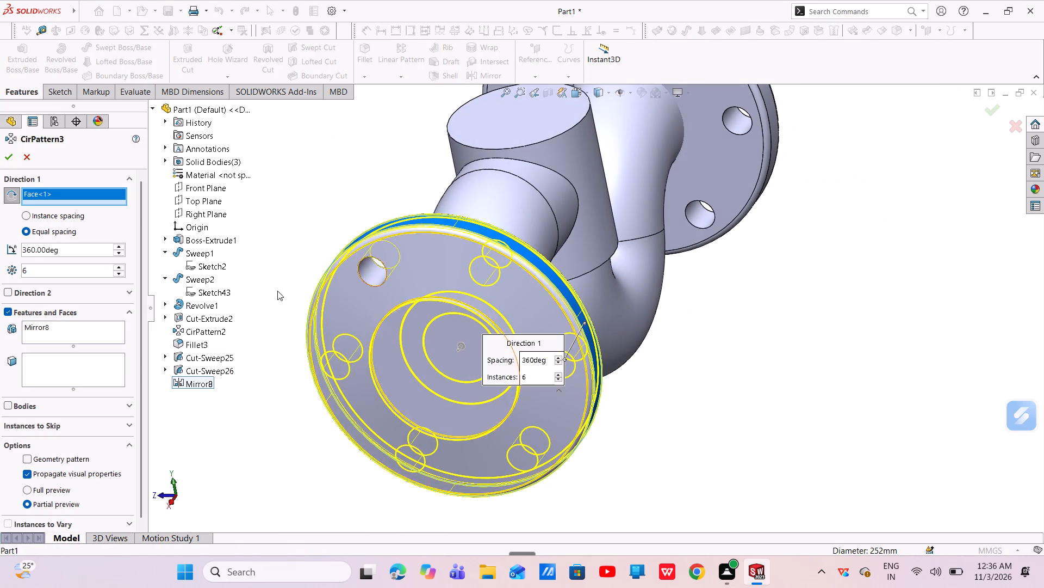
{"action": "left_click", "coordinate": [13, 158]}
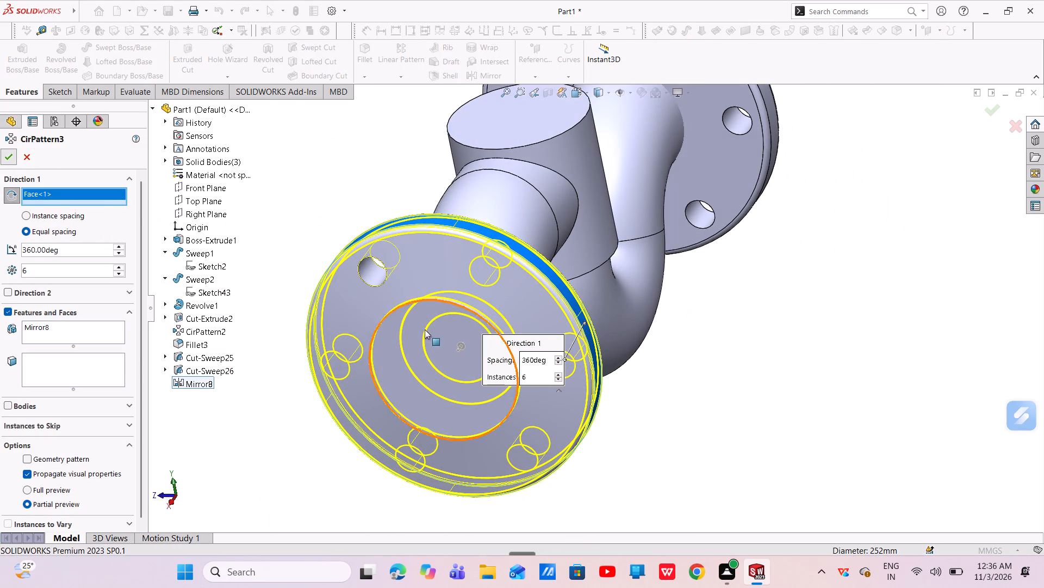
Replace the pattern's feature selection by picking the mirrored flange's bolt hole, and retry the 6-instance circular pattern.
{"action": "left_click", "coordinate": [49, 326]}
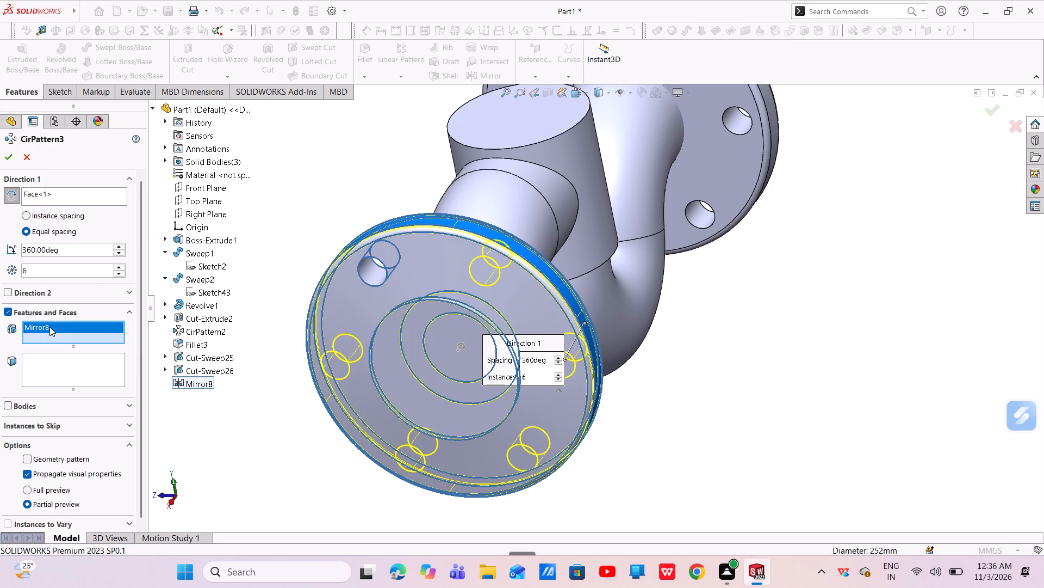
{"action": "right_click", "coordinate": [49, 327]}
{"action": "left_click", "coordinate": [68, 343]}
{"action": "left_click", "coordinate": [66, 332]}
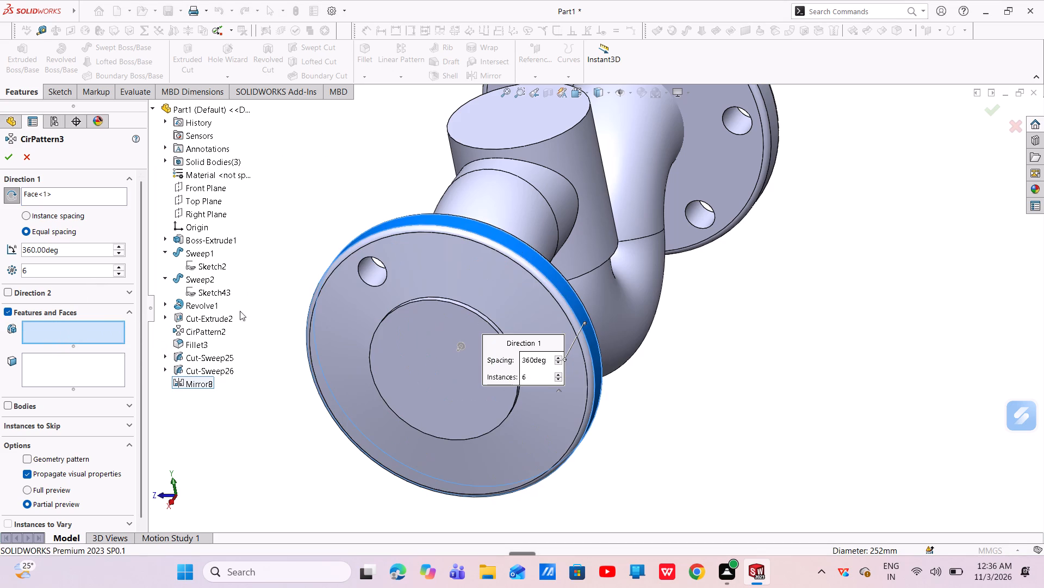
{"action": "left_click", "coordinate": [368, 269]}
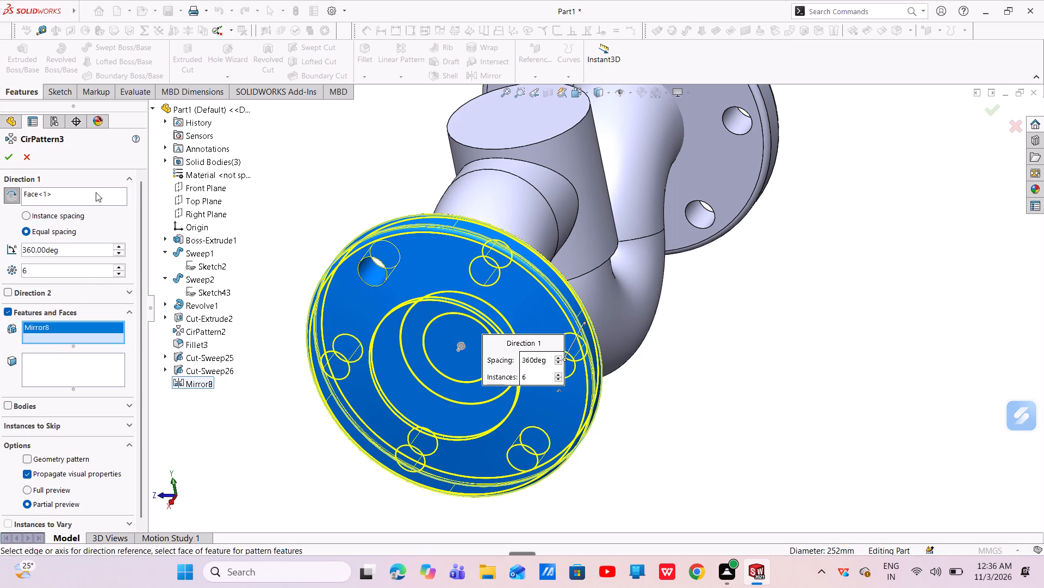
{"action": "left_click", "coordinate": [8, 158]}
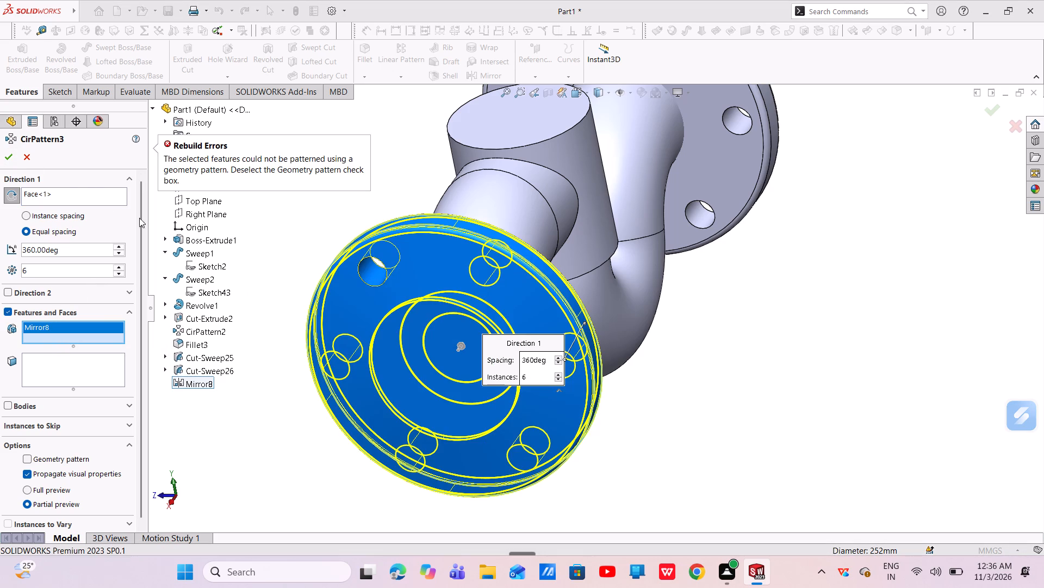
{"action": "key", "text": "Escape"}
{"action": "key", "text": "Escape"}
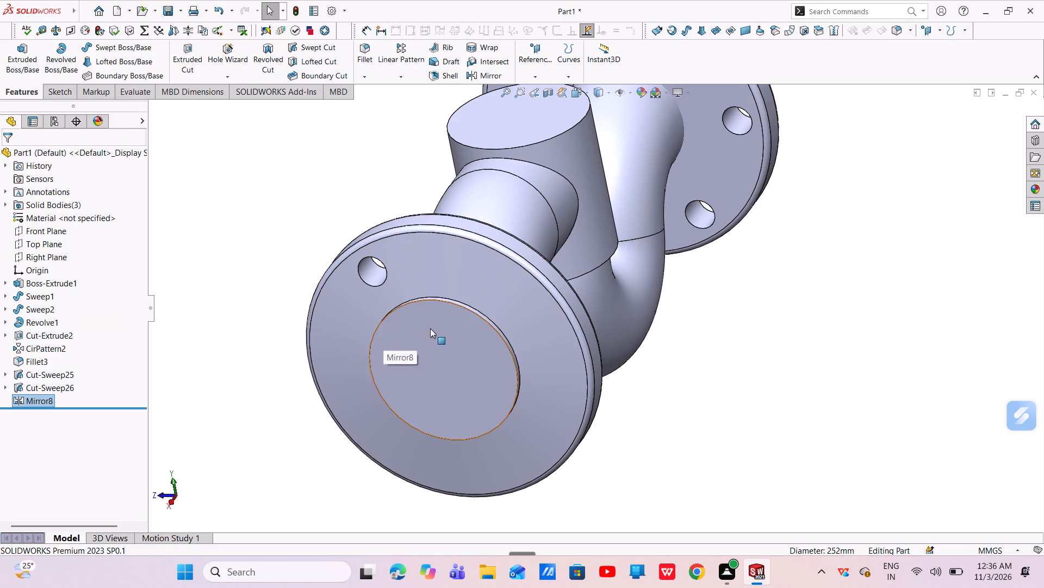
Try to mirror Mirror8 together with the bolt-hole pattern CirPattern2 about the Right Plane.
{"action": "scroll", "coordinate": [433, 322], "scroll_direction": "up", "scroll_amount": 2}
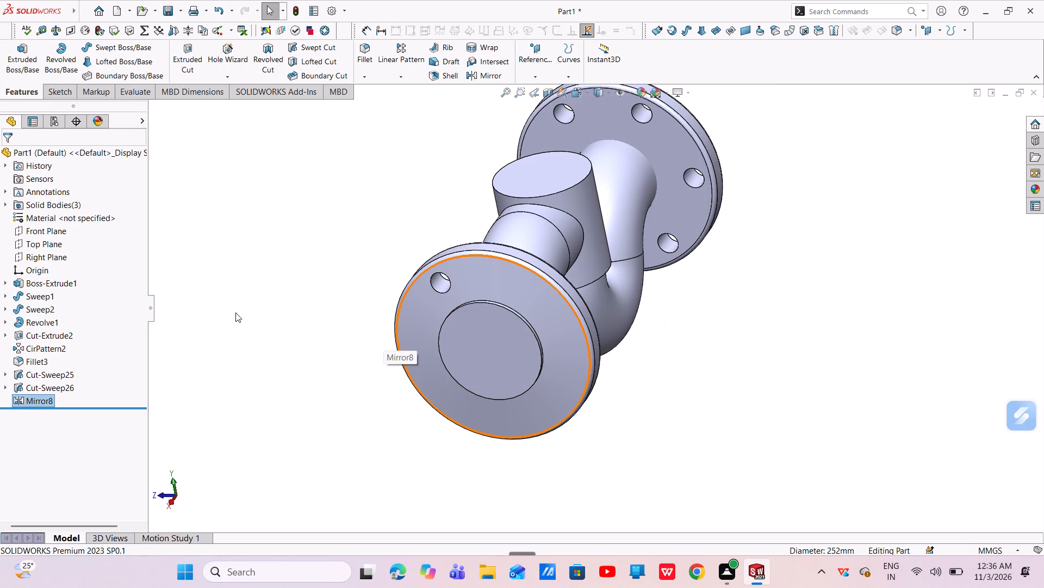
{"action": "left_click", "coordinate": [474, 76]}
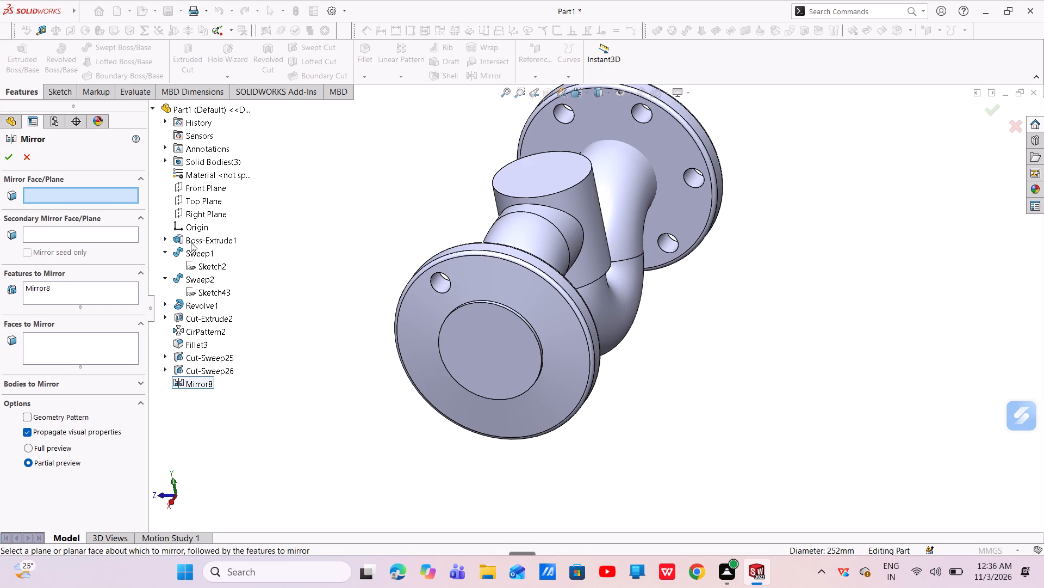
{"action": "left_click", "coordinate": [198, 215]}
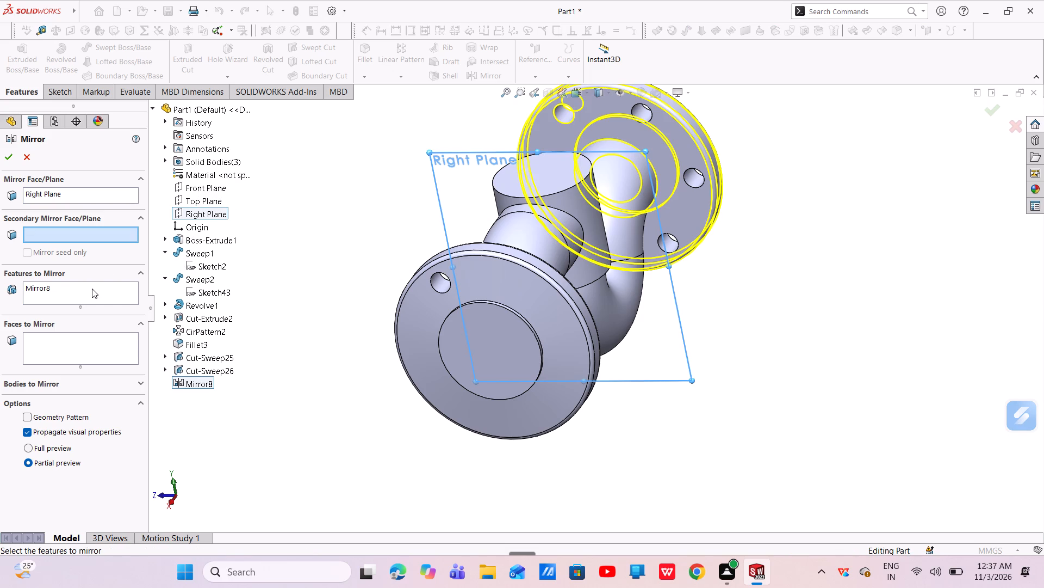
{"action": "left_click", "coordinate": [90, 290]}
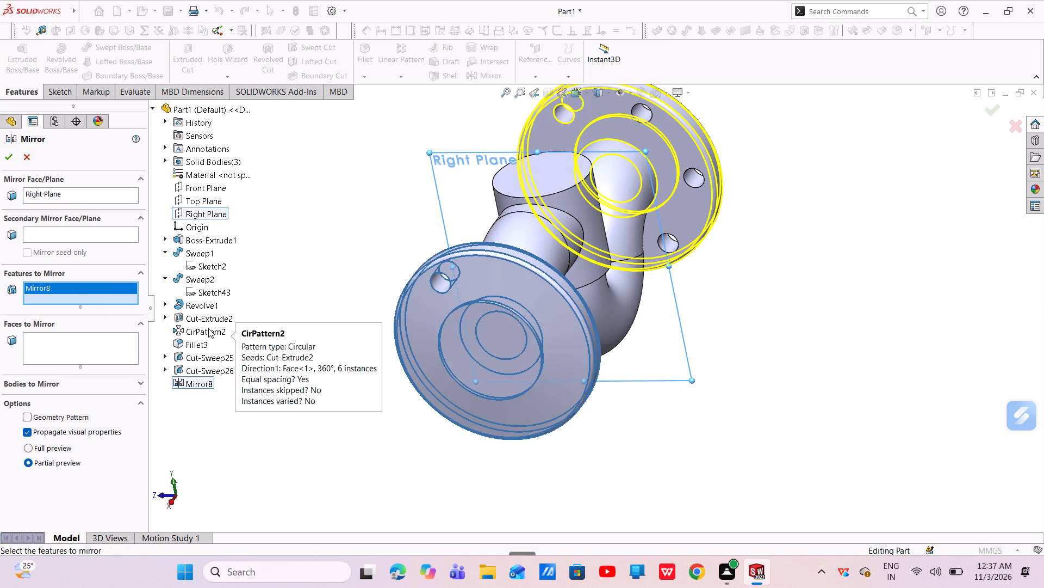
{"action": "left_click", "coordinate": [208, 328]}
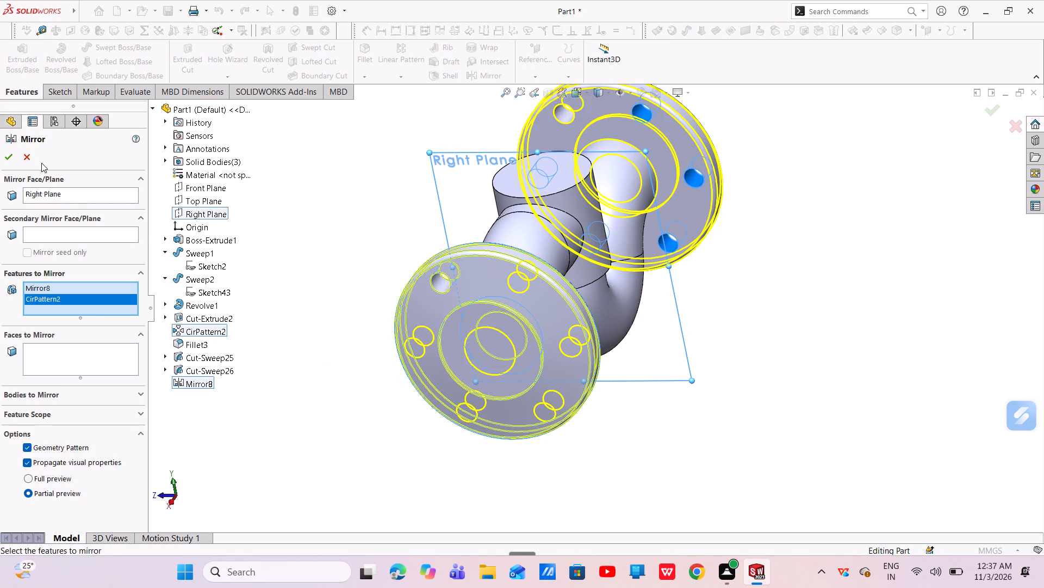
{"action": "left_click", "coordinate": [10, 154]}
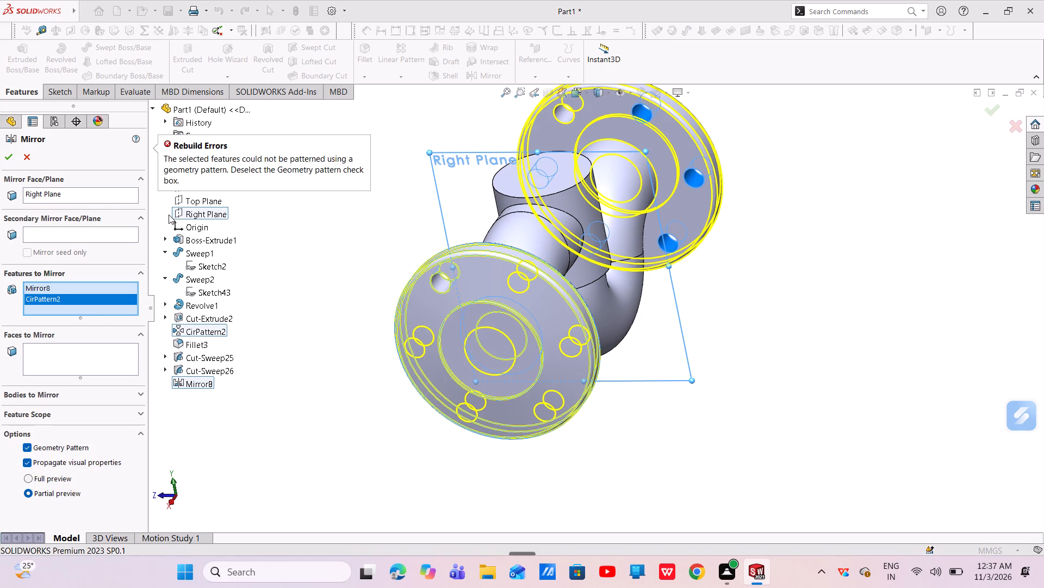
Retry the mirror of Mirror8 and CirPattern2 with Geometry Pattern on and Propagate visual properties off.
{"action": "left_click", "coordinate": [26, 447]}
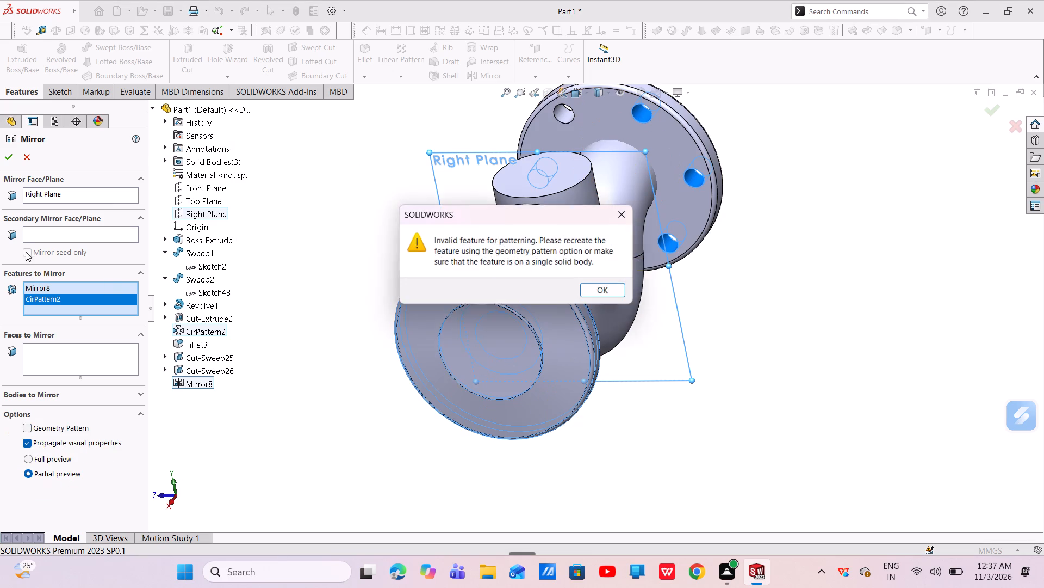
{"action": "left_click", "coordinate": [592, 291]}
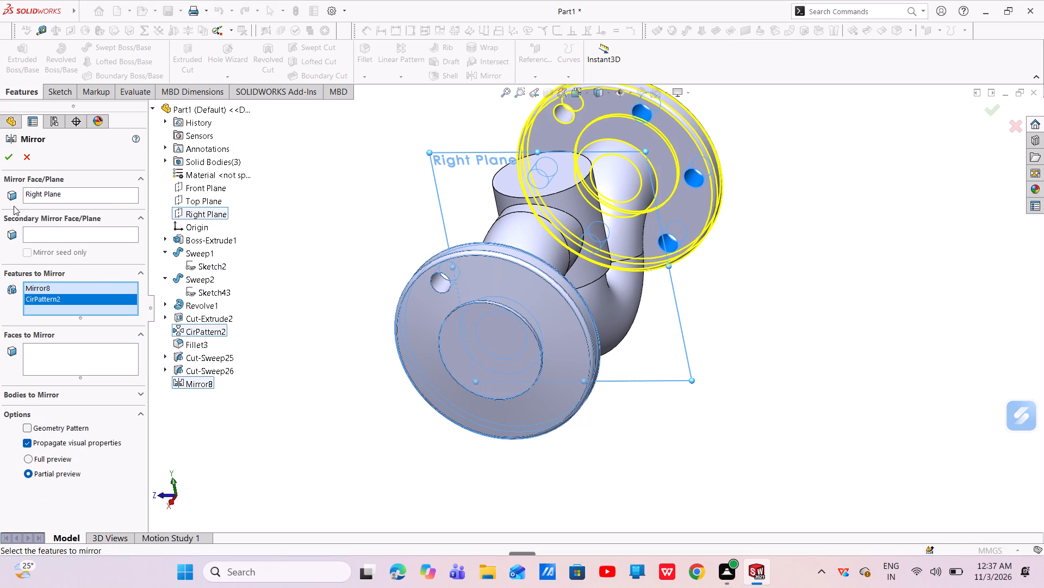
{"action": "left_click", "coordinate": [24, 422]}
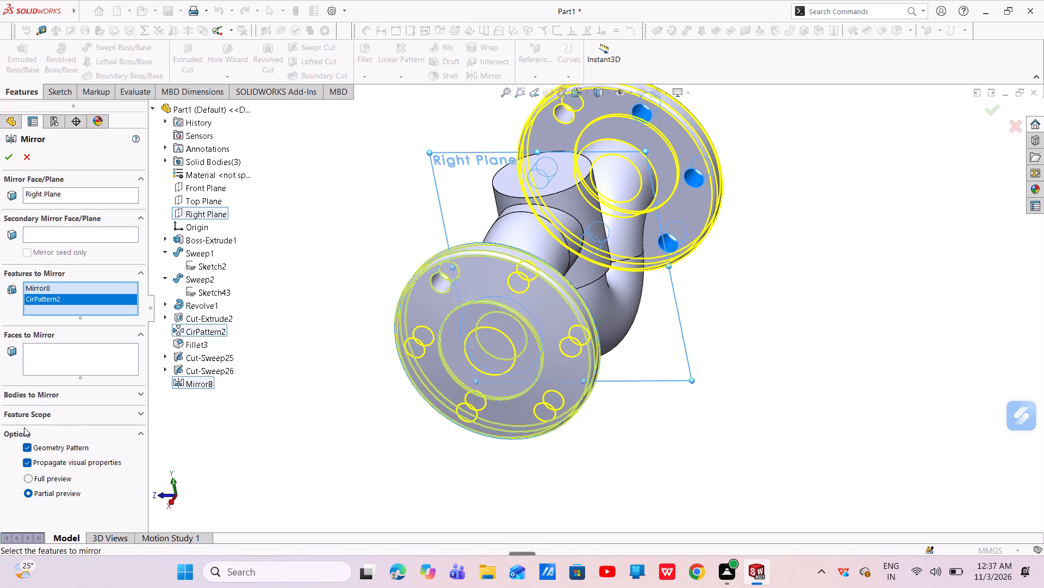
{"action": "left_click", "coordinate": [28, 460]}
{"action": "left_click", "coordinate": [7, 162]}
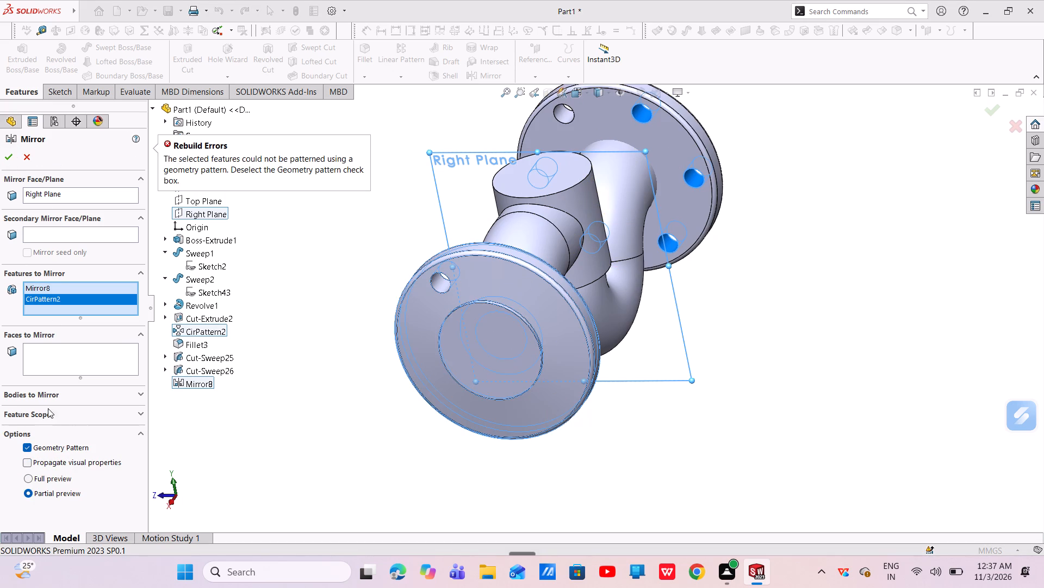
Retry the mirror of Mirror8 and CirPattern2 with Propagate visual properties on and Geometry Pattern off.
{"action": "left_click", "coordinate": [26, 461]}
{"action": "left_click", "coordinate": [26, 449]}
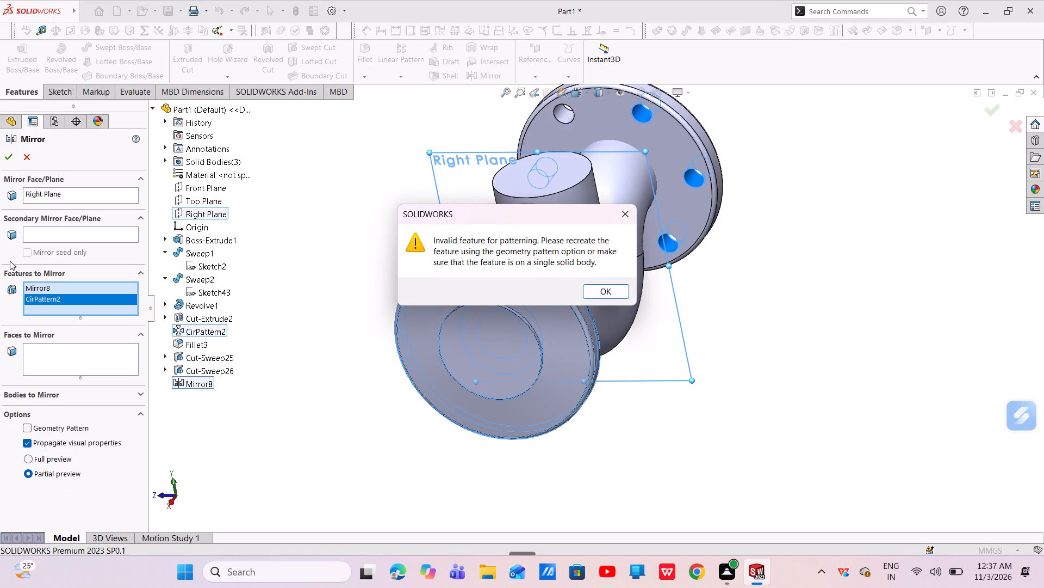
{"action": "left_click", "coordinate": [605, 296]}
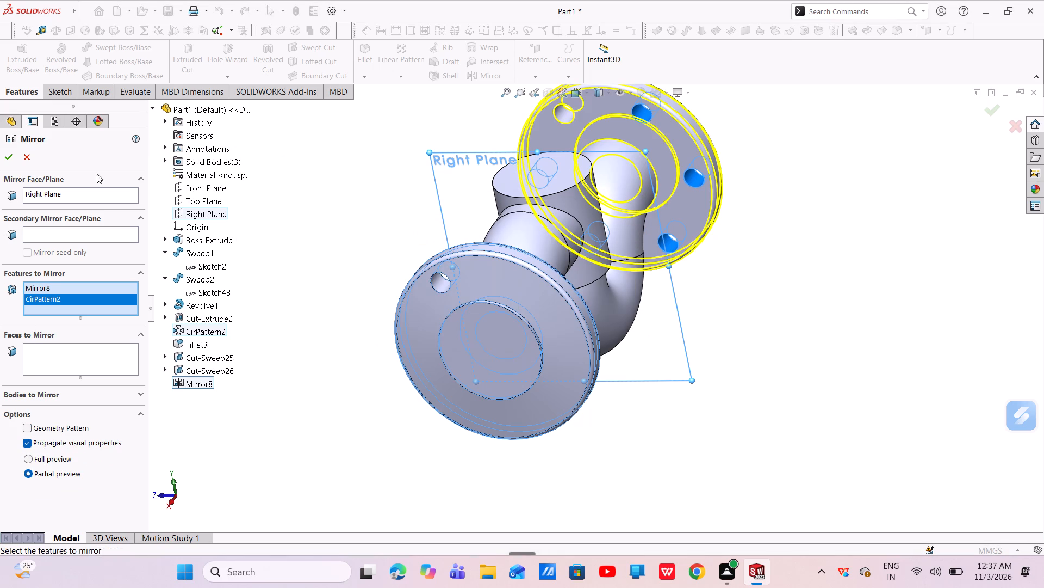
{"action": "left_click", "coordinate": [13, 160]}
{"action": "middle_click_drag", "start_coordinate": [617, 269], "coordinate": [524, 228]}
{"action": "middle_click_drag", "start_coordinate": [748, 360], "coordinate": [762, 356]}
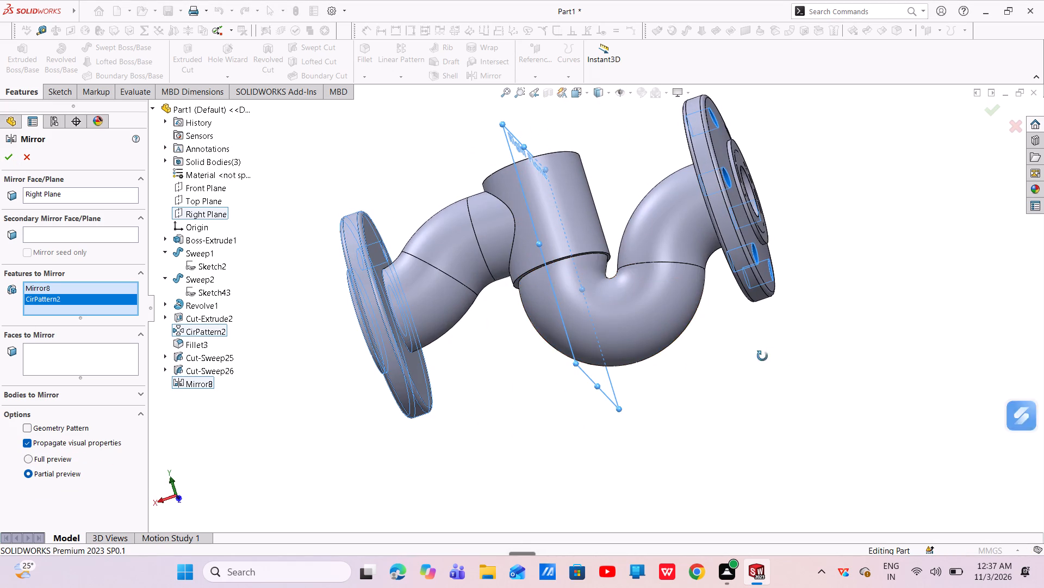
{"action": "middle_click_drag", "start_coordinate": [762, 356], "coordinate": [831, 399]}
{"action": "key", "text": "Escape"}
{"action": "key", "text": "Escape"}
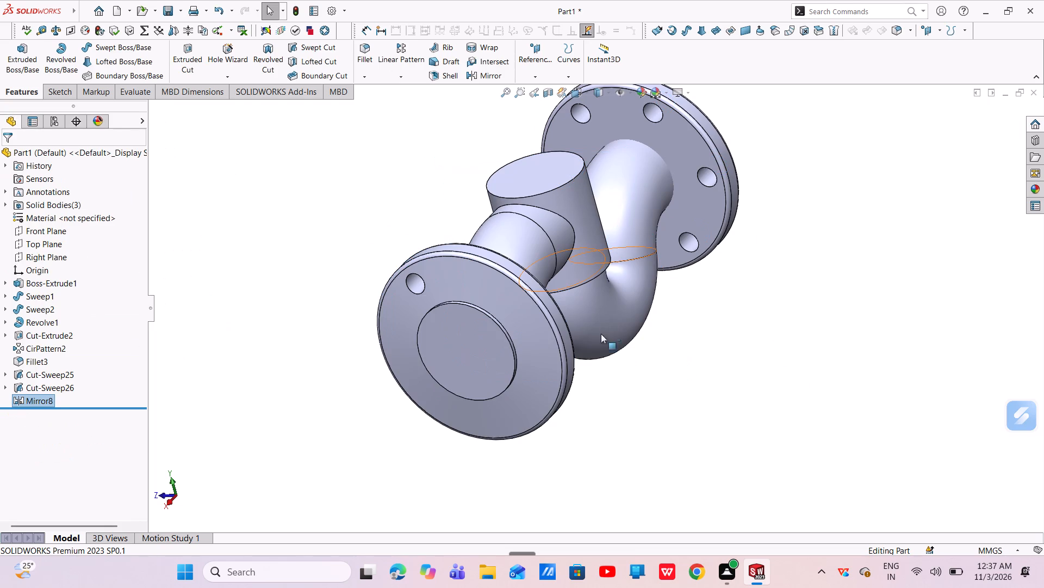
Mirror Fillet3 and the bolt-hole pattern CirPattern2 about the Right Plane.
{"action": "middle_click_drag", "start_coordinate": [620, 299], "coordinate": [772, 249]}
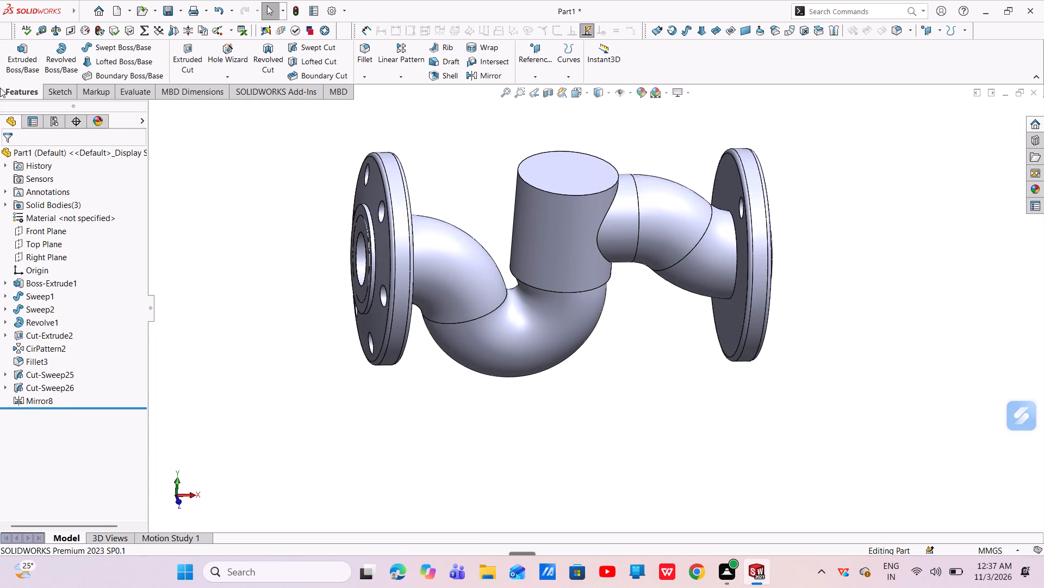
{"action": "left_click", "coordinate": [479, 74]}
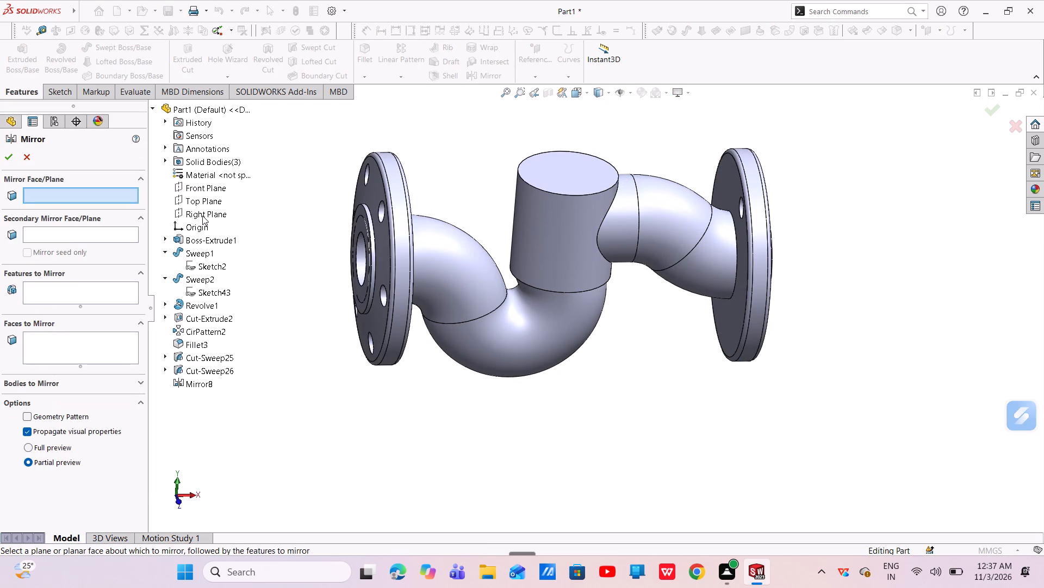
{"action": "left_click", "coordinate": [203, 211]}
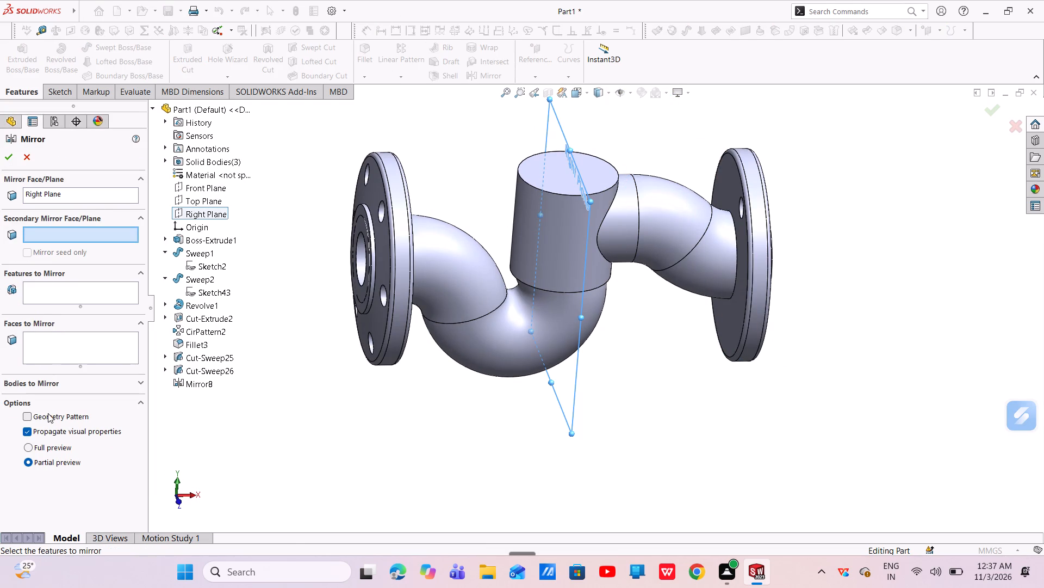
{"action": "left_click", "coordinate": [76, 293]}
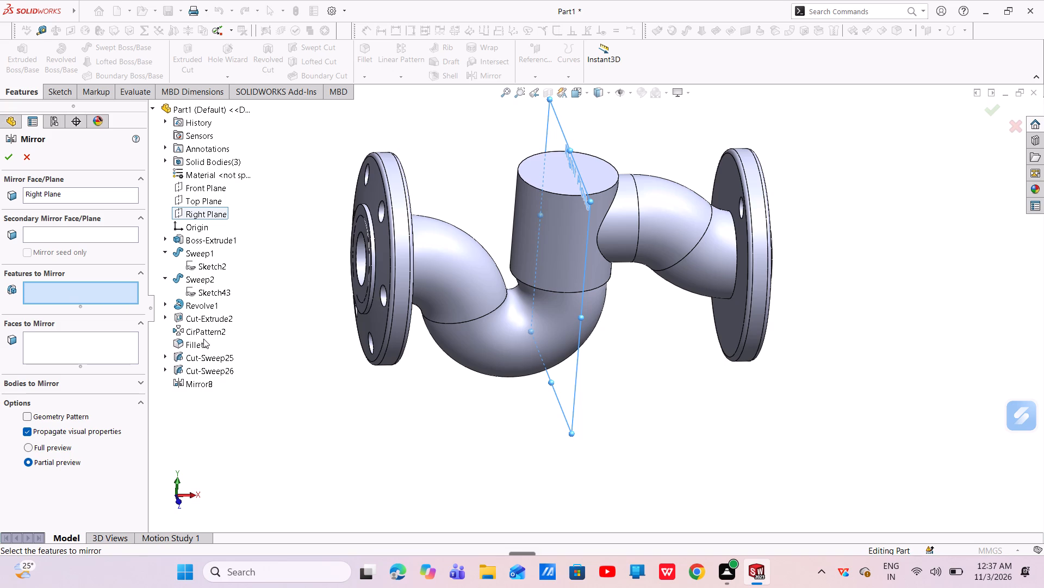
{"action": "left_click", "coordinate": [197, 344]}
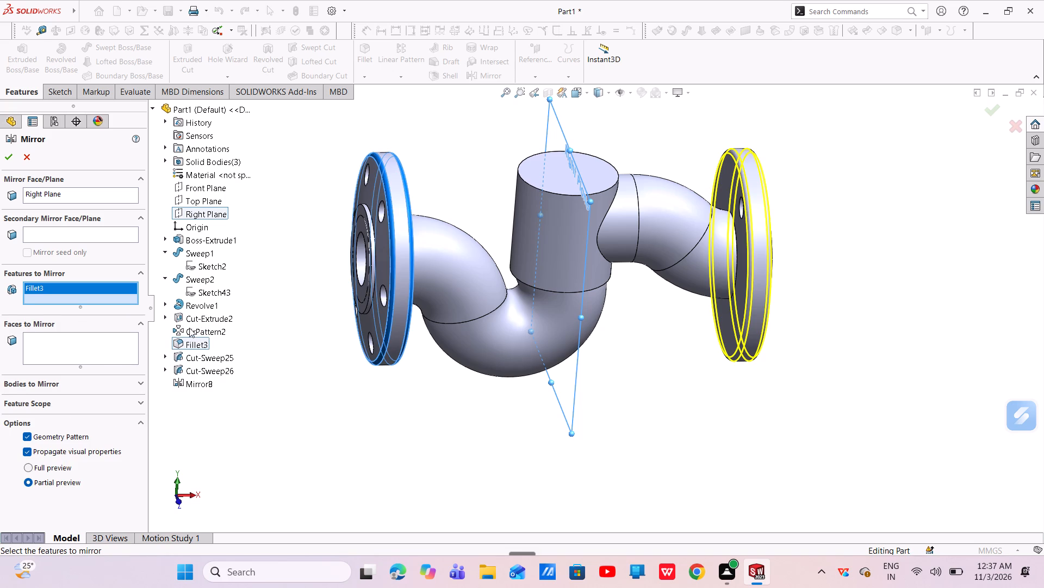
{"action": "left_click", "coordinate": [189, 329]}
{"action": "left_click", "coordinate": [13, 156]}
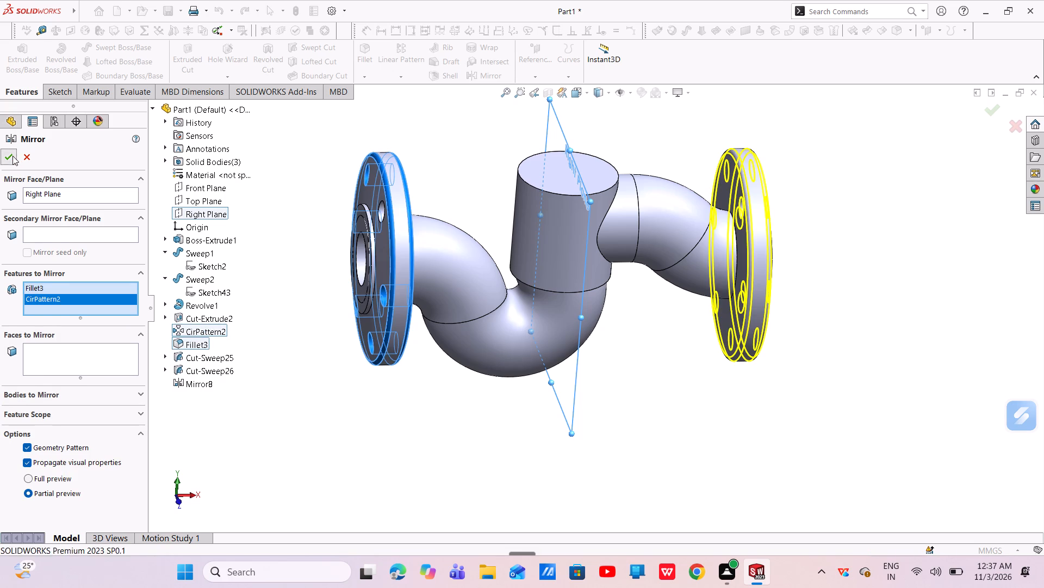
Examine the bolt holes on the branch-end flange from several angles, checking whether they cut through.
{"action": "middle_click_drag", "start_coordinate": [499, 259], "coordinate": [397, 225]}
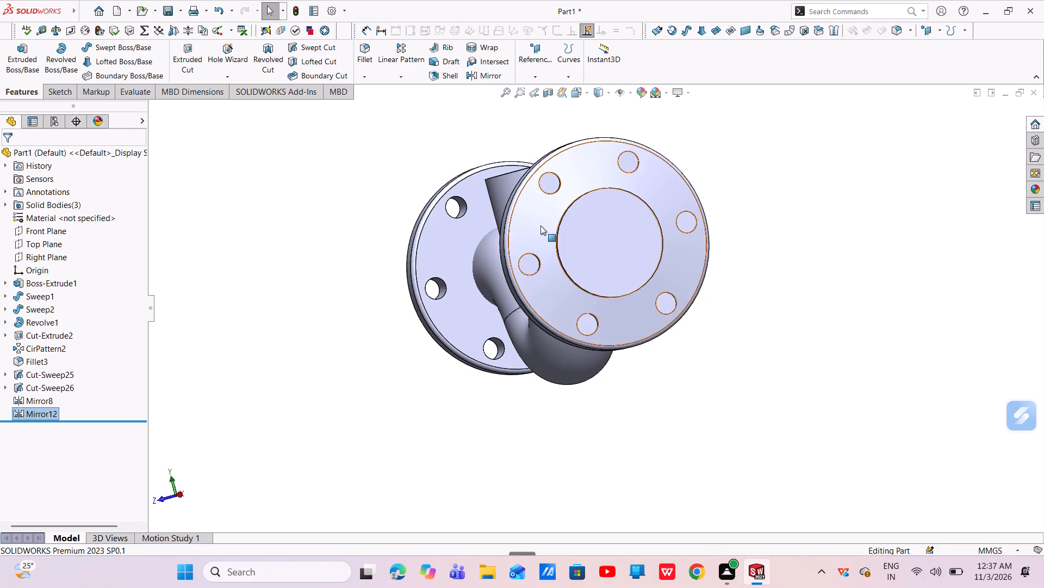
{"action": "scroll", "coordinate": [544, 224], "scroll_direction": "down", "scroll_amount": 1}
{"action": "scroll", "coordinate": [544, 224], "scroll_direction": "up", "scroll_amount": 1}
{"action": "scroll", "coordinate": [544, 224], "scroll_direction": "down", "scroll_amount": 3}
{"action": "middle_click_drag", "start_coordinate": [555, 232], "coordinate": [538, 288]}
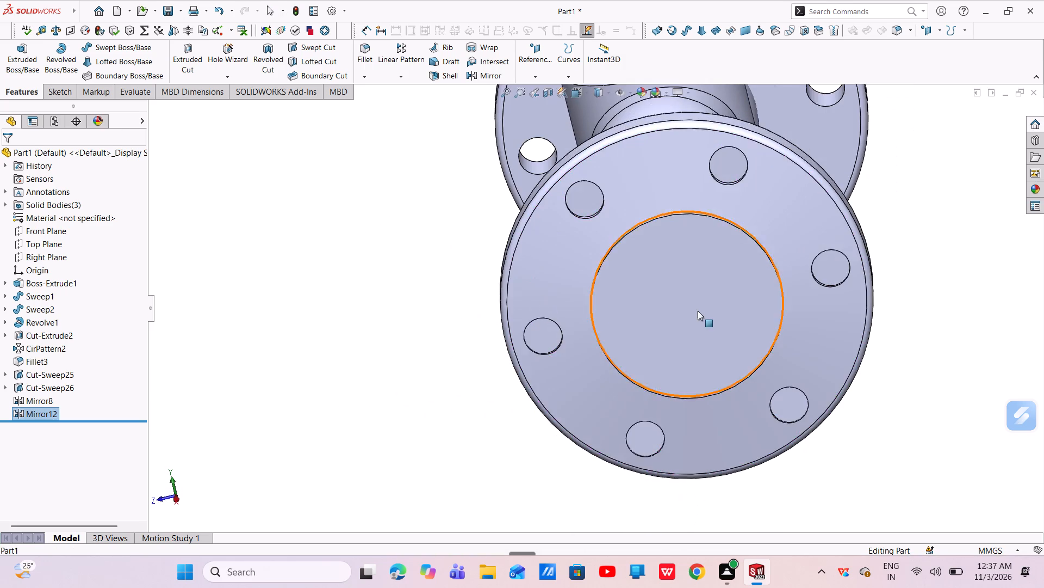
{"action": "scroll", "coordinate": [704, 308], "scroll_direction": "down", "scroll_amount": 3}
{"action": "scroll", "coordinate": [704, 308], "scroll_direction": "up", "scroll_amount": 4}
{"action": "middle_click_drag", "start_coordinate": [704, 308], "coordinate": [644, 300]}
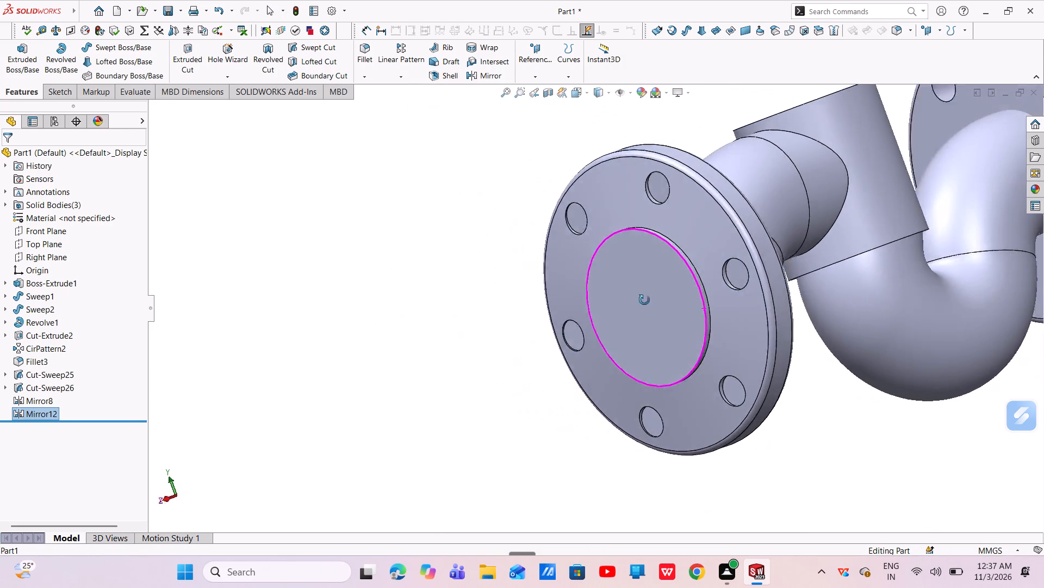
{"action": "middle_click_drag", "start_coordinate": [644, 300], "coordinate": [703, 266]}
{"action": "scroll", "coordinate": [583, 276], "scroll_direction": "up", "scroll_amount": 1}
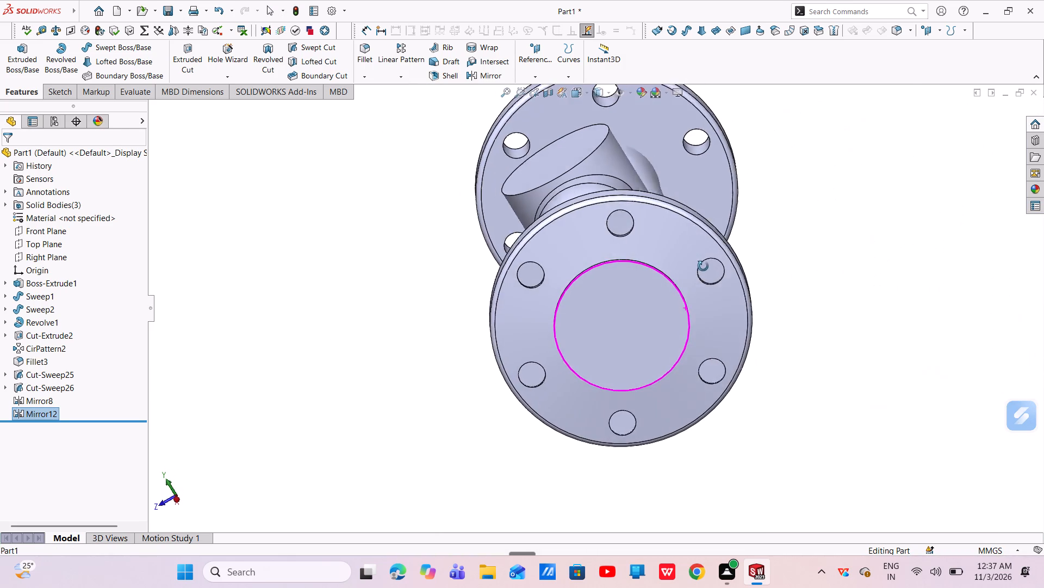
{"action": "middle_click_drag", "start_coordinate": [703, 266], "coordinate": [705, 266]}
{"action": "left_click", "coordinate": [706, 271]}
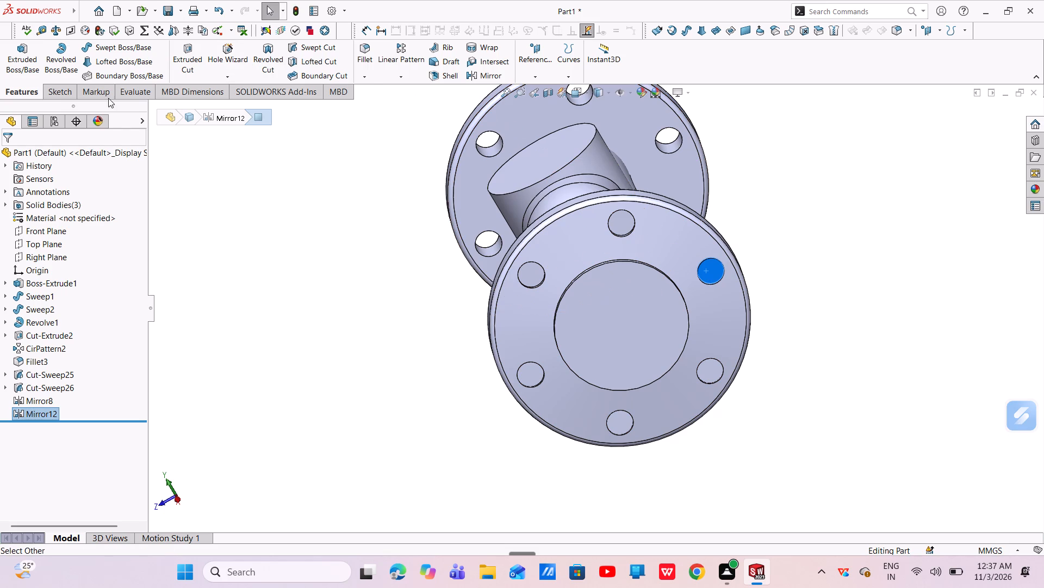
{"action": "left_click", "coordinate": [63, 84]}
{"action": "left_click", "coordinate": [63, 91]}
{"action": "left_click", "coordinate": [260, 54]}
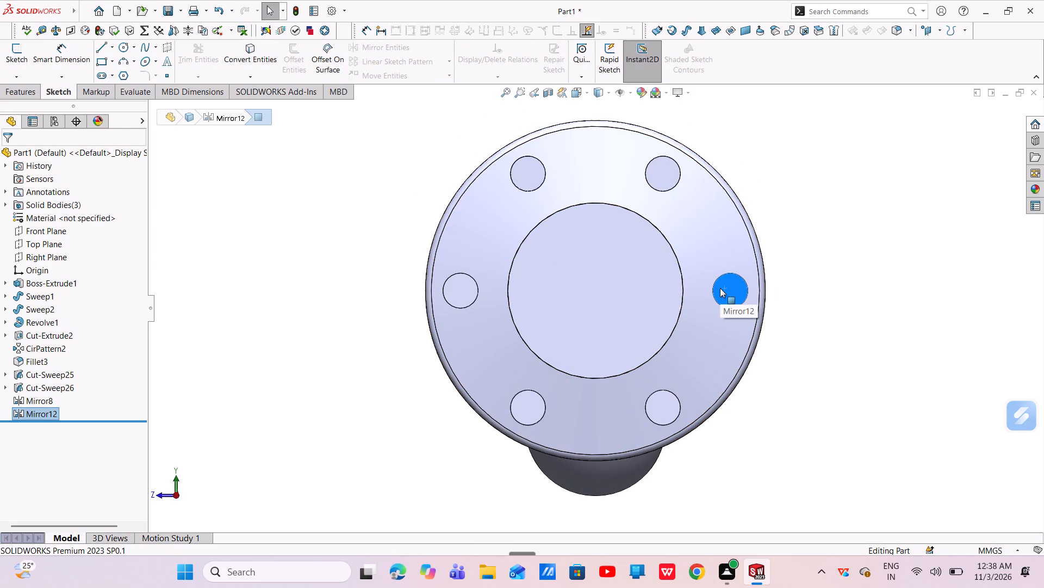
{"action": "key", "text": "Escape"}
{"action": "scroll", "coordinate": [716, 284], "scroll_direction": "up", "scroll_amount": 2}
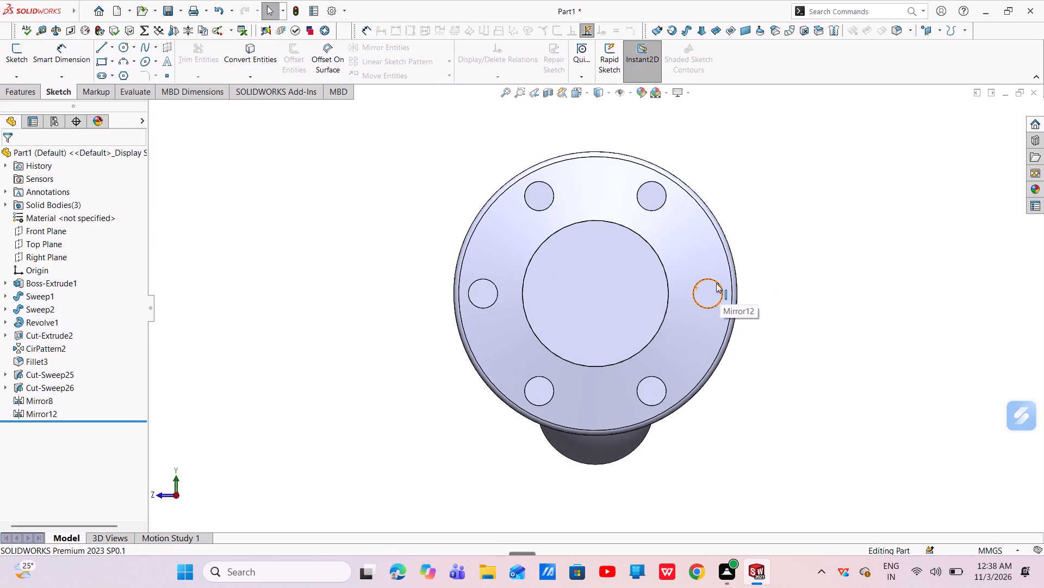
Undo the latest mirror of the fillet and hole pattern, and also the earlier flange mirror Mirror8.
{"action": "key", "text": "ctrl+z"}
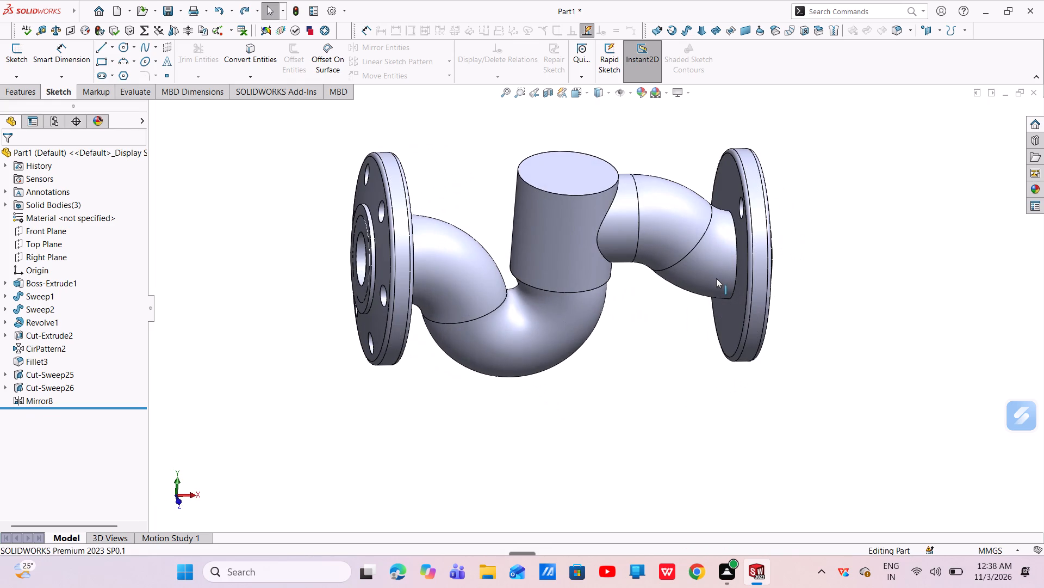
{"action": "key", "text": "ctrl+z"}
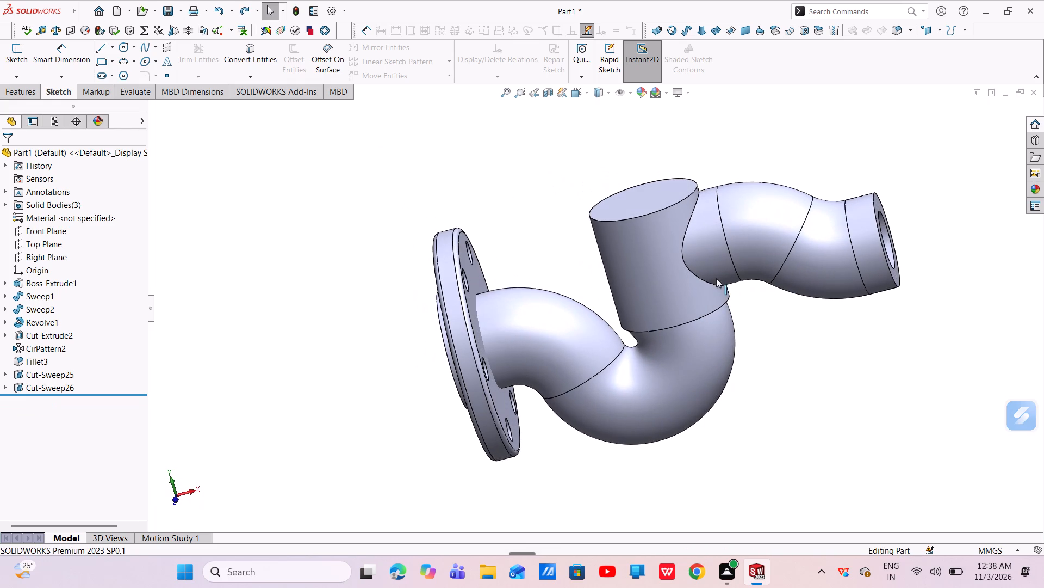
{"action": "left_click", "coordinate": [38, 372]}
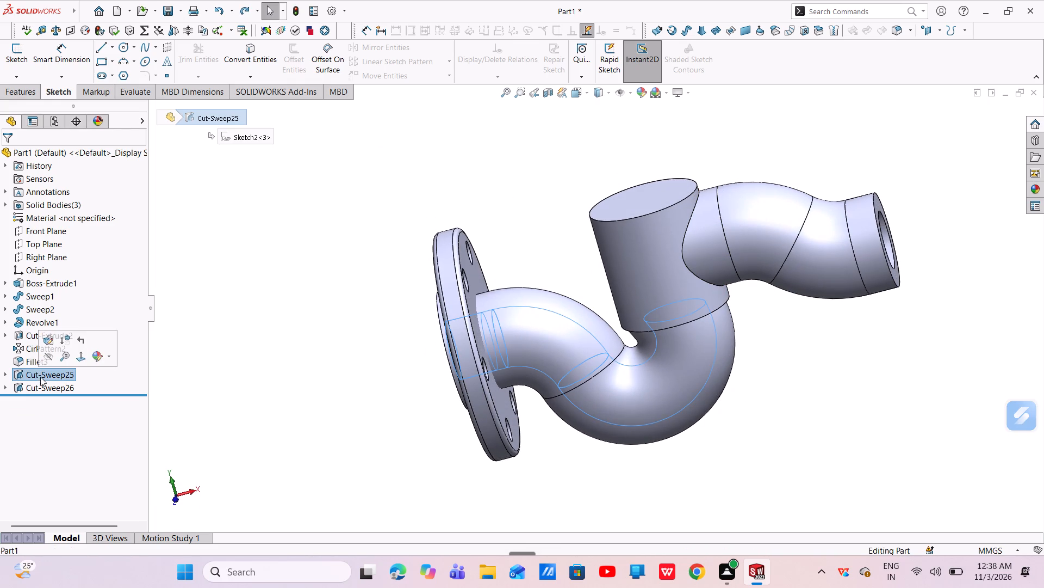
{"action": "left_click", "coordinate": [40, 387]}
{"action": "left_click", "coordinate": [262, 329]}
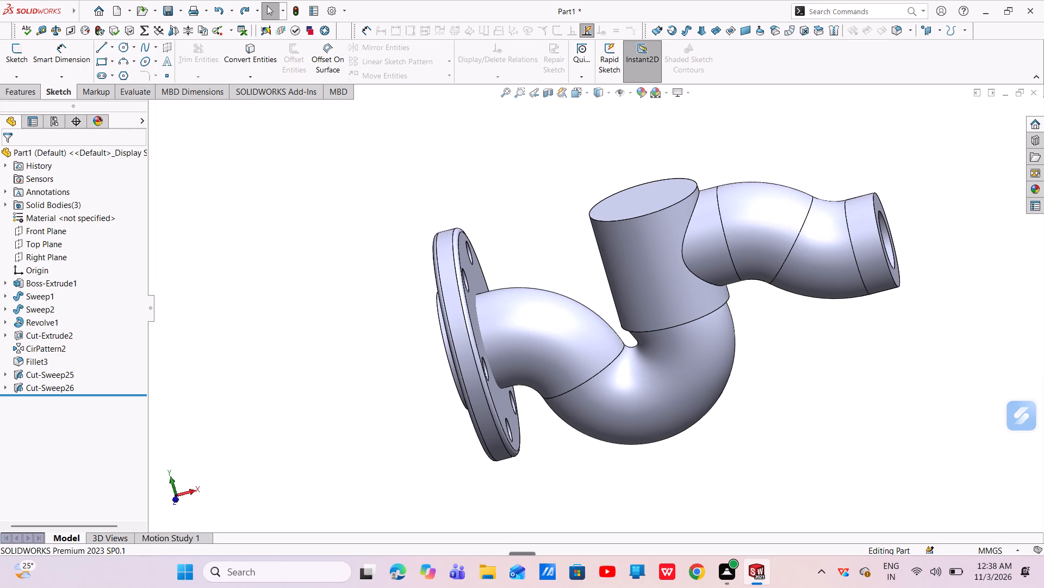
Mirror Revolve1, Cut-Extrude2, CirPattern2 and Fillet3 together about the Right Plane to place the complete flange on the branch end.
{"action": "scroll", "coordinate": [688, 265], "scroll_direction": "up", "scroll_amount": 2}
{"action": "middle_click_drag", "start_coordinate": [663, 283], "coordinate": [685, 315]}
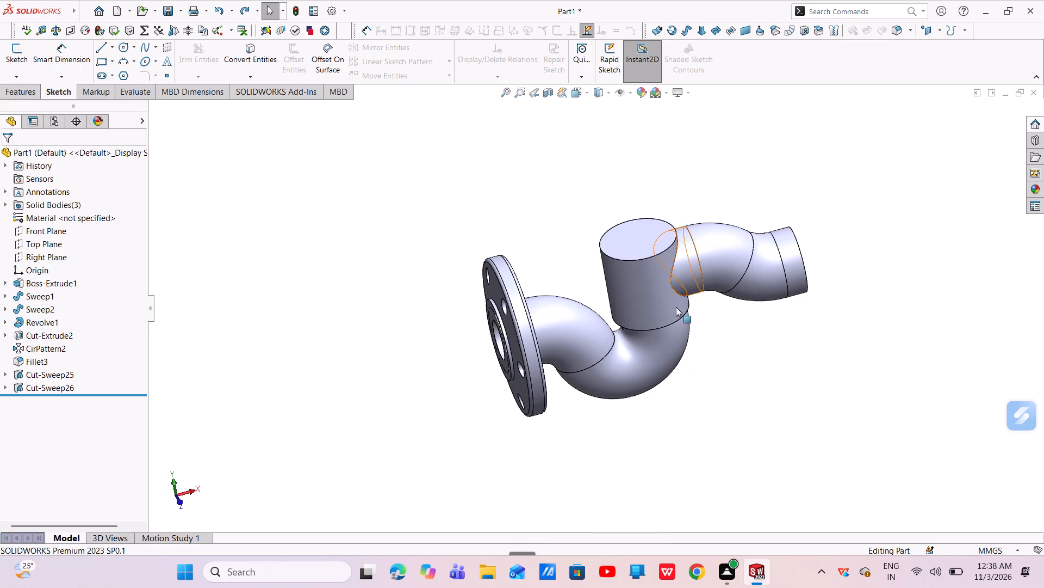
{"action": "left_click", "coordinate": [15, 98]}
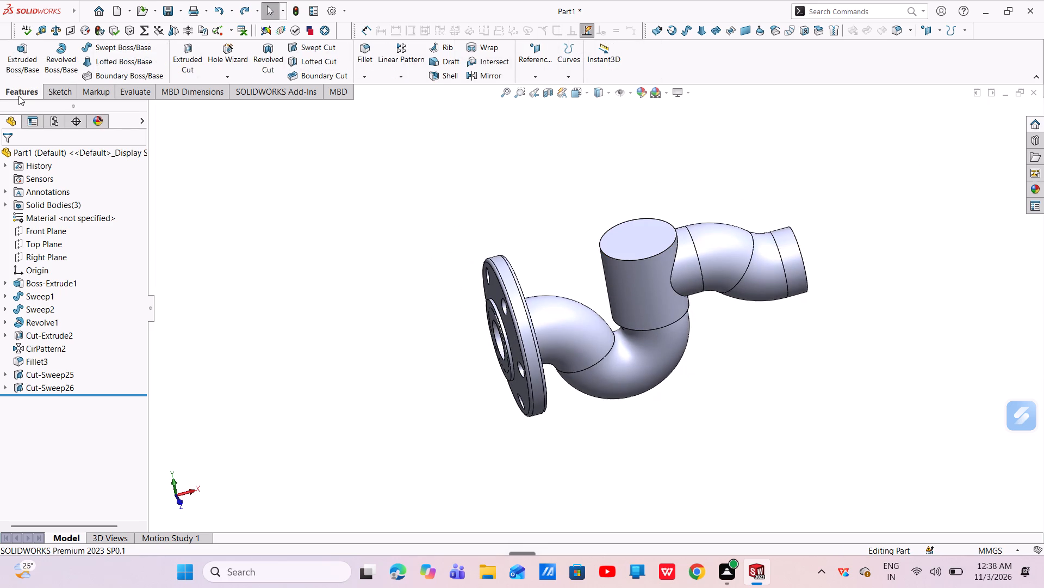
{"action": "left_click", "coordinate": [484, 75]}
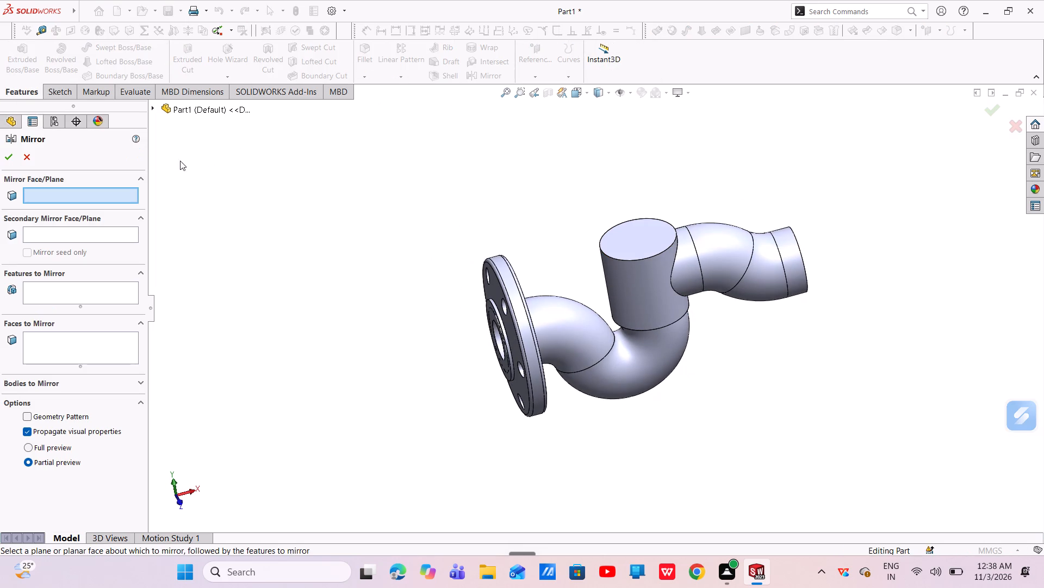
{"action": "left_click", "coordinate": [189, 106]}
{"action": "left_click", "coordinate": [195, 209]}
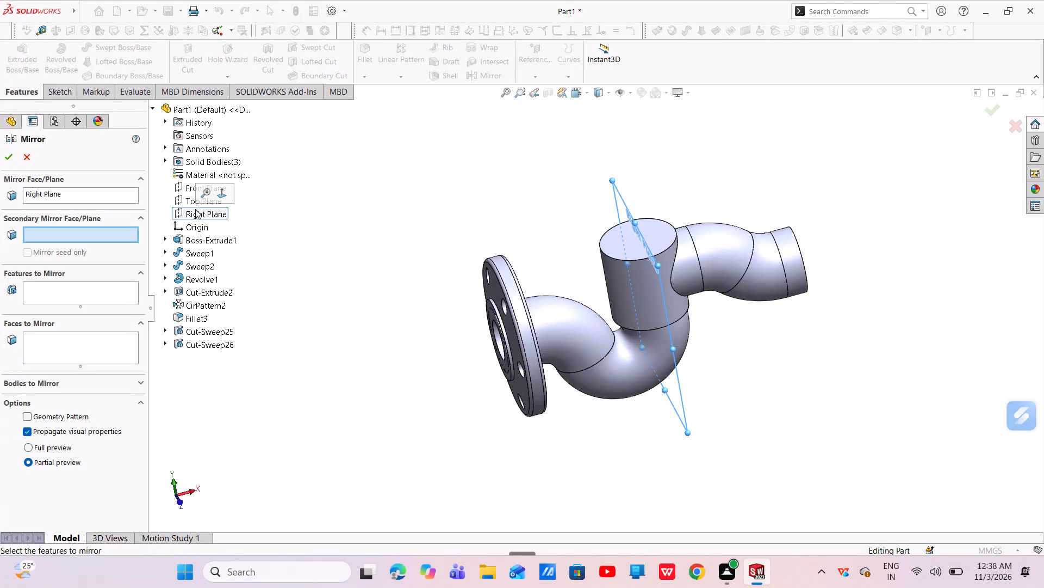
{"action": "left_click", "coordinate": [59, 296]}
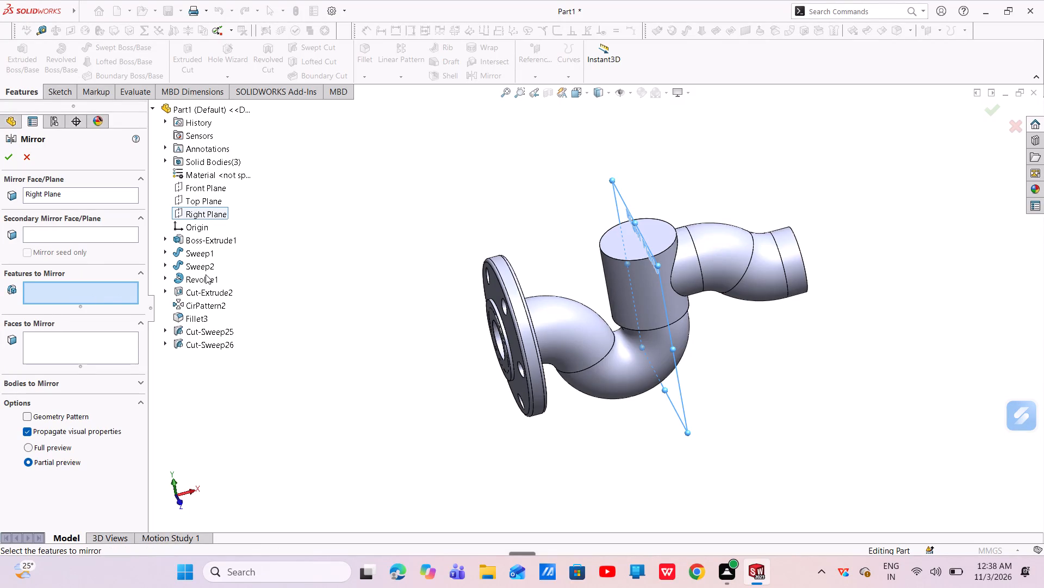
{"action": "left_click", "coordinate": [204, 275], "text": "ctrl"}
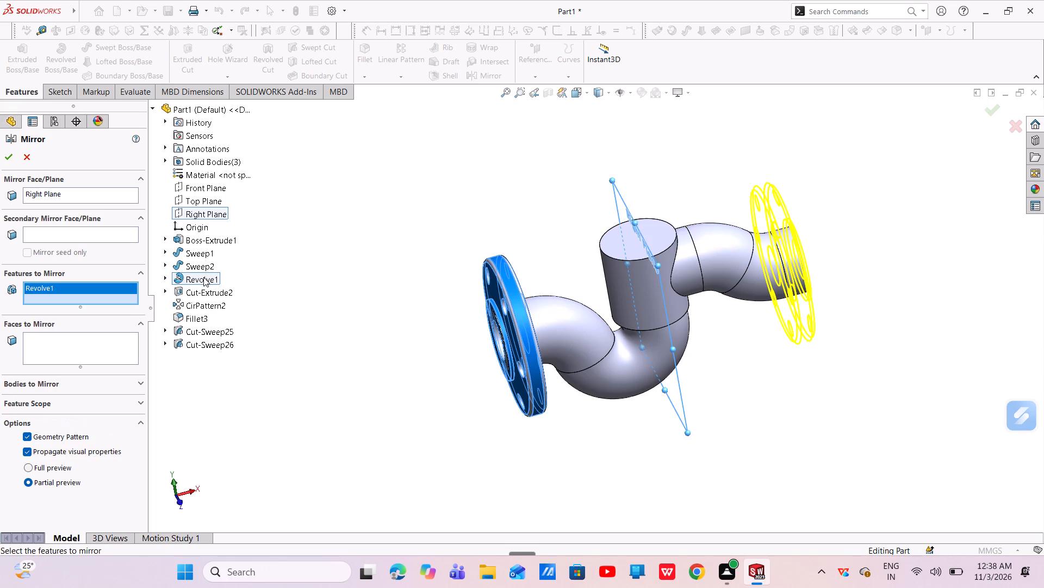
{"action": "left_click", "coordinate": [202, 289], "text": "ctrl"}
{"action": "left_click", "coordinate": [202, 303], "text": "ctrl"}
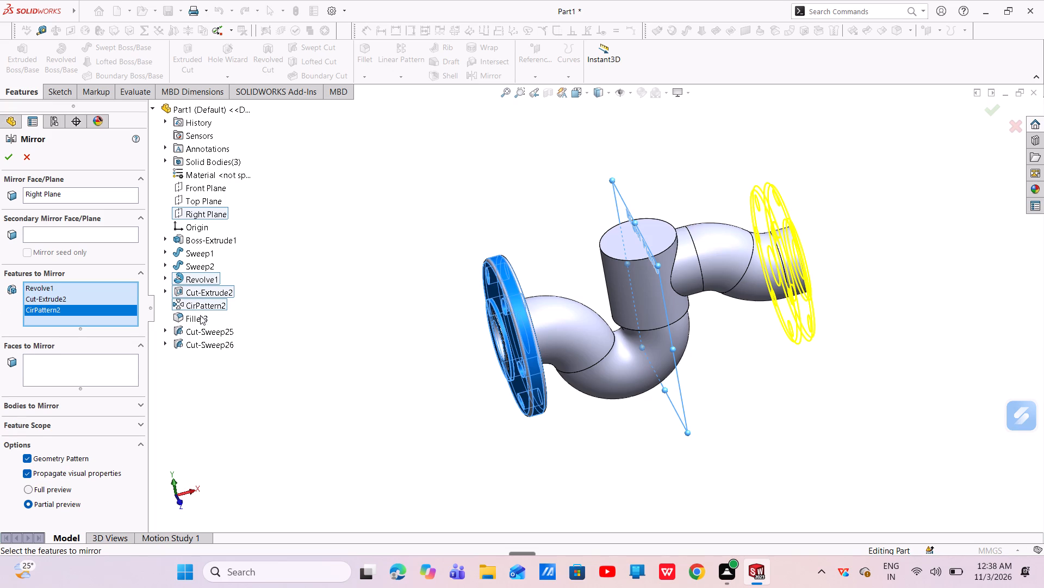
{"action": "left_click", "coordinate": [200, 315], "text": "ctrl"}
{"action": "left_click", "coordinate": [4, 153]}
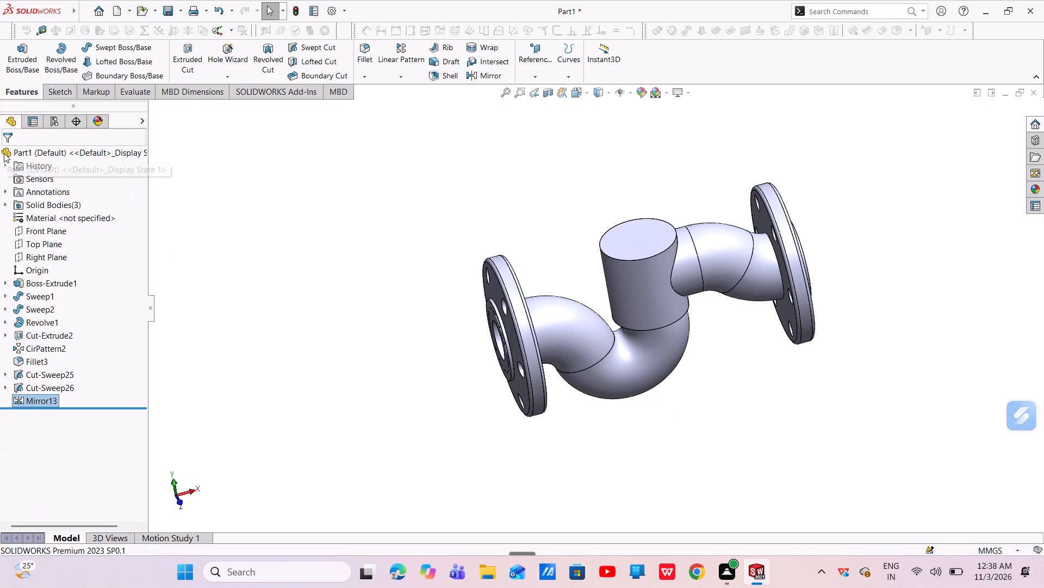
Examine the mirrored branch-end flange and its bolt holes against the original flange from all around the part.
{"action": "middle_click_drag", "start_coordinate": [719, 309], "coordinate": [601, 338]}
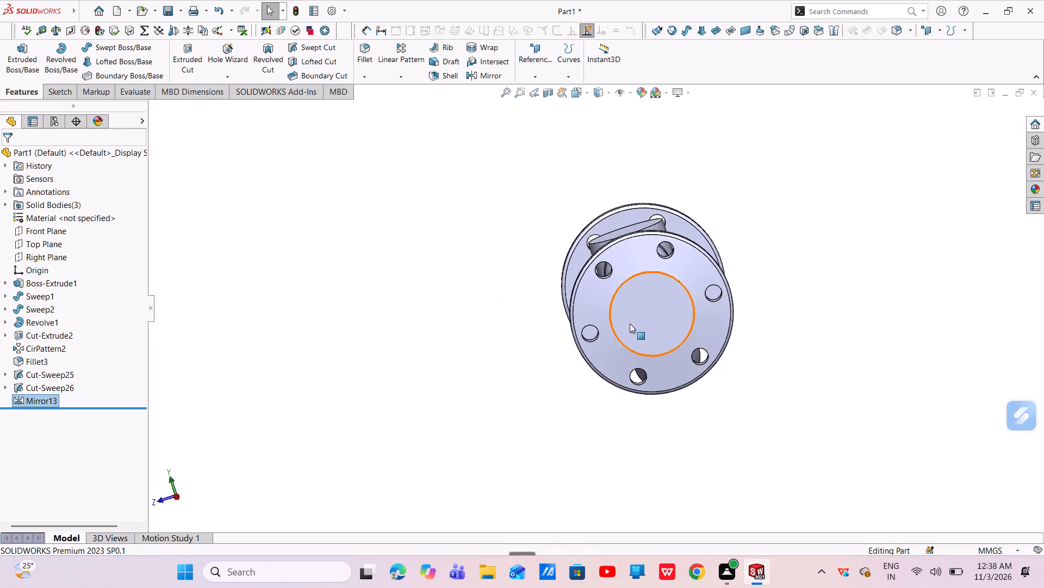
{"action": "scroll", "coordinate": [654, 302], "scroll_direction": "down", "scroll_amount": 3}
{"action": "scroll", "coordinate": [657, 302], "scroll_direction": "up", "scroll_amount": 5}
{"action": "scroll", "coordinate": [657, 302], "scroll_direction": "down", "scroll_amount": 1}
{"action": "scroll", "coordinate": [660, 301], "scroll_direction": "up", "scroll_amount": 3}
{"action": "middle_click_drag", "start_coordinate": [662, 307], "coordinate": [550, 317]}
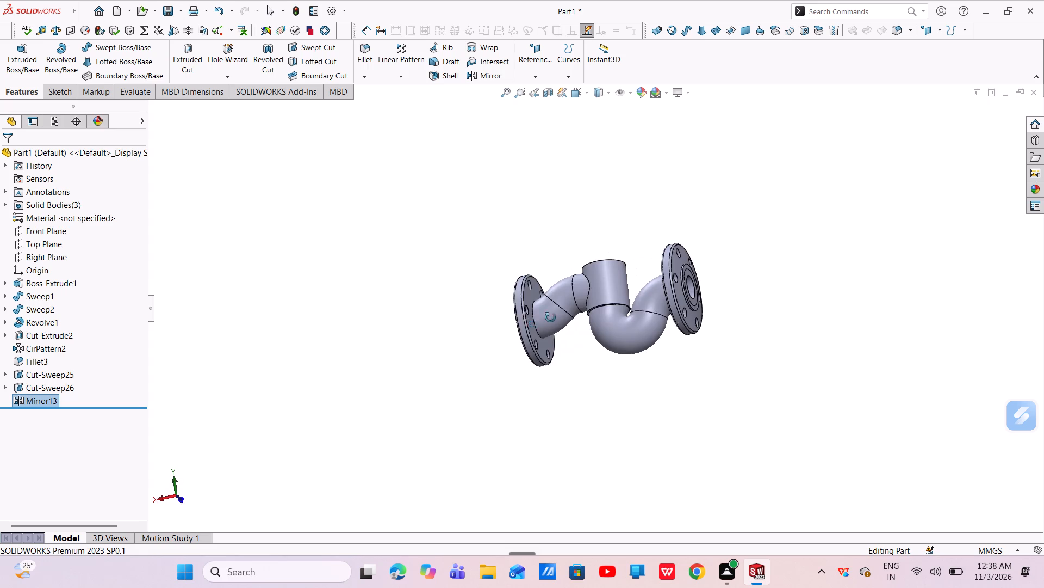
{"action": "middle_click_drag", "start_coordinate": [550, 317], "coordinate": [705, 296]}
{"action": "middle_click_drag", "start_coordinate": [697, 303], "coordinate": [723, 310]}
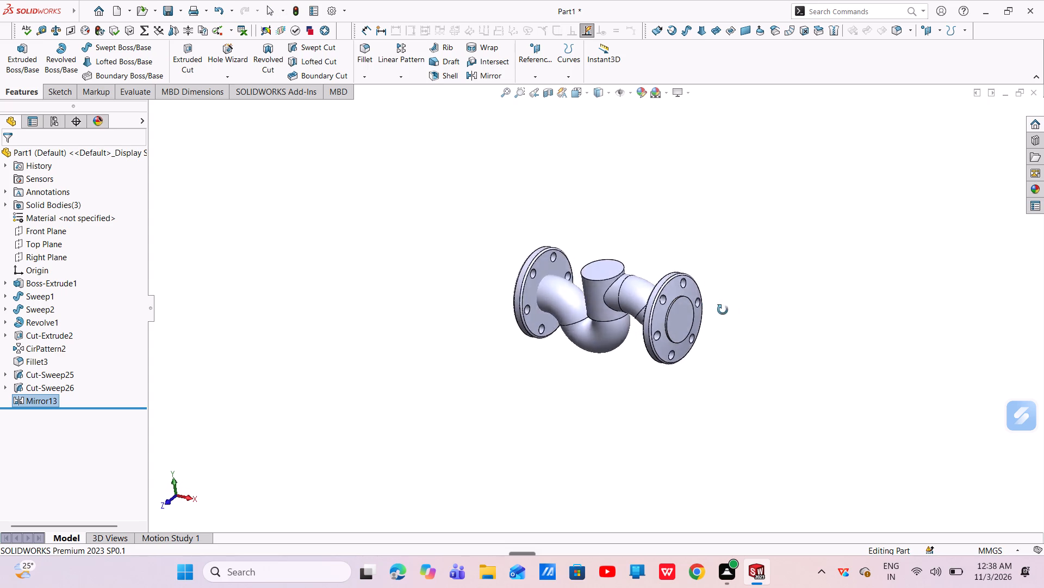
{"action": "middle_click_drag", "start_coordinate": [723, 310], "coordinate": [794, 308]}
{"action": "scroll", "coordinate": [669, 278], "scroll_direction": "down", "scroll_amount": 6}
{"action": "middle_click_drag", "start_coordinate": [667, 280], "coordinate": [622, 292]}
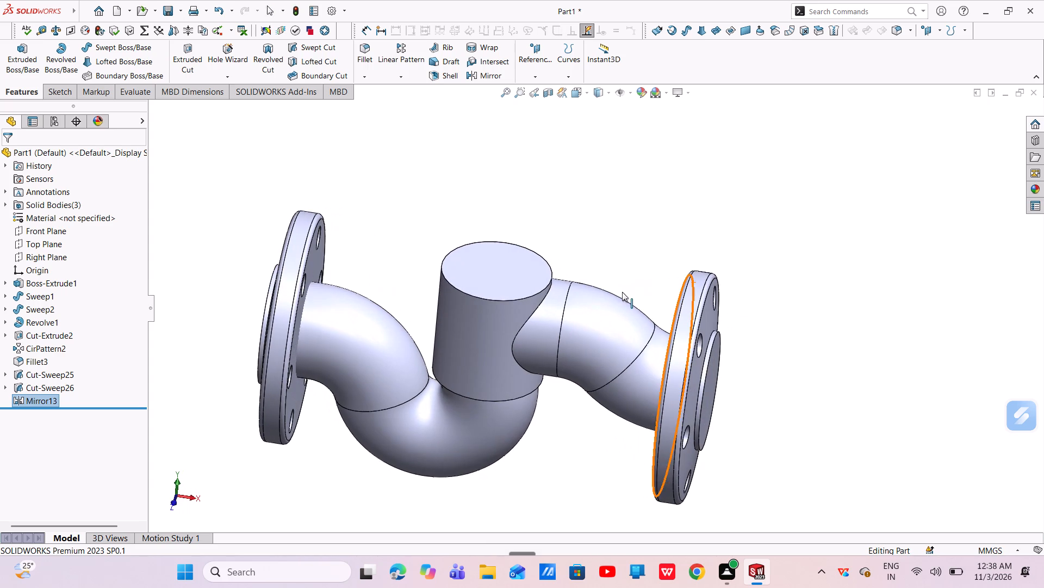
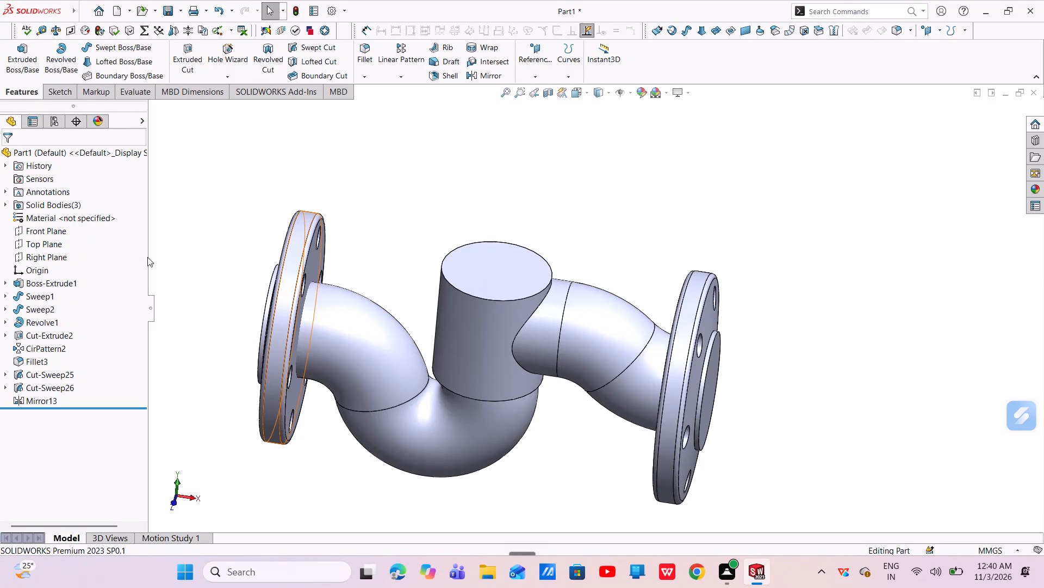
Start a sketch on the Front Plane and draw a 128 mm vertical line from the cylinder's top edge midpoint to the origin.
{"action": "left_click", "coordinate": [51, 231]}
{"action": "left_click", "coordinate": [58, 219]}
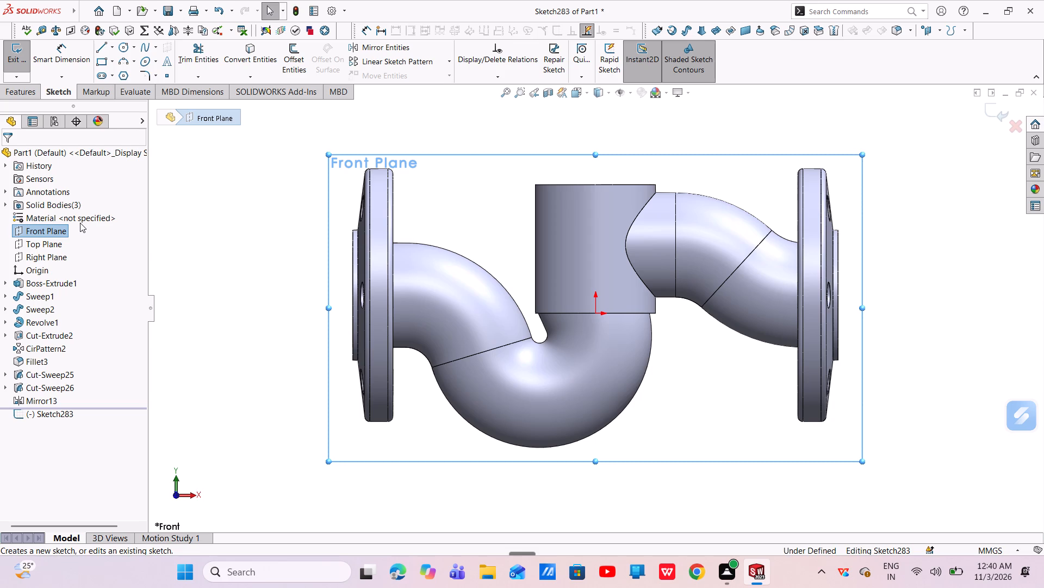
{"action": "left_click", "coordinate": [102, 42]}
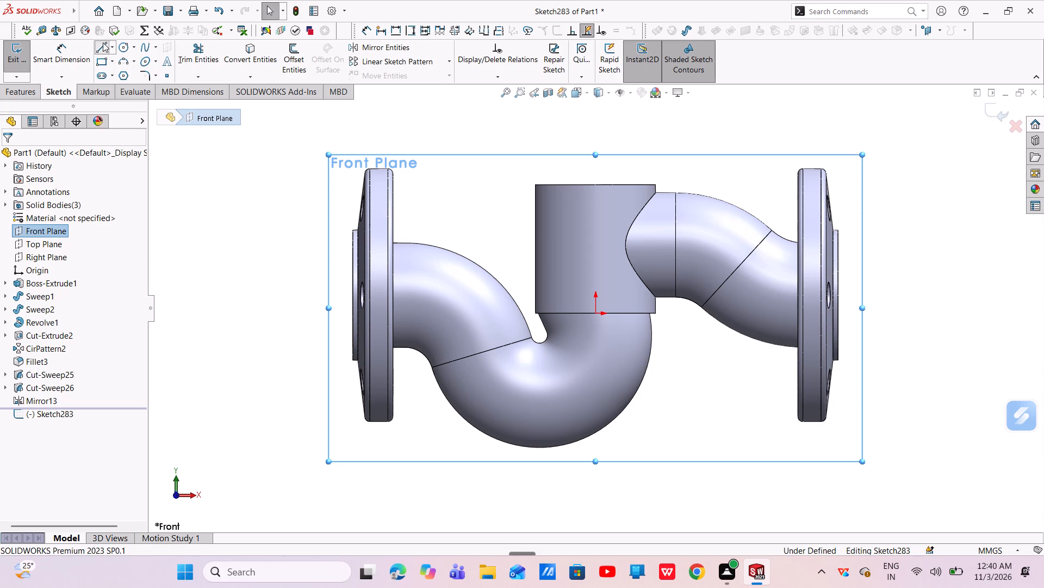
{"action": "left_click", "coordinate": [597, 184]}
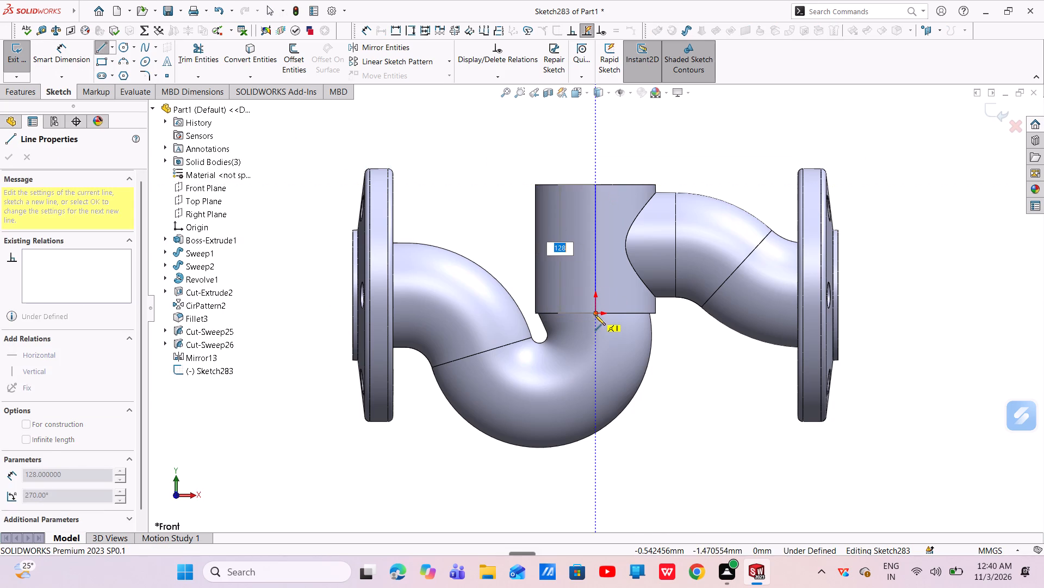
{"action": "left_click", "coordinate": [595, 311]}
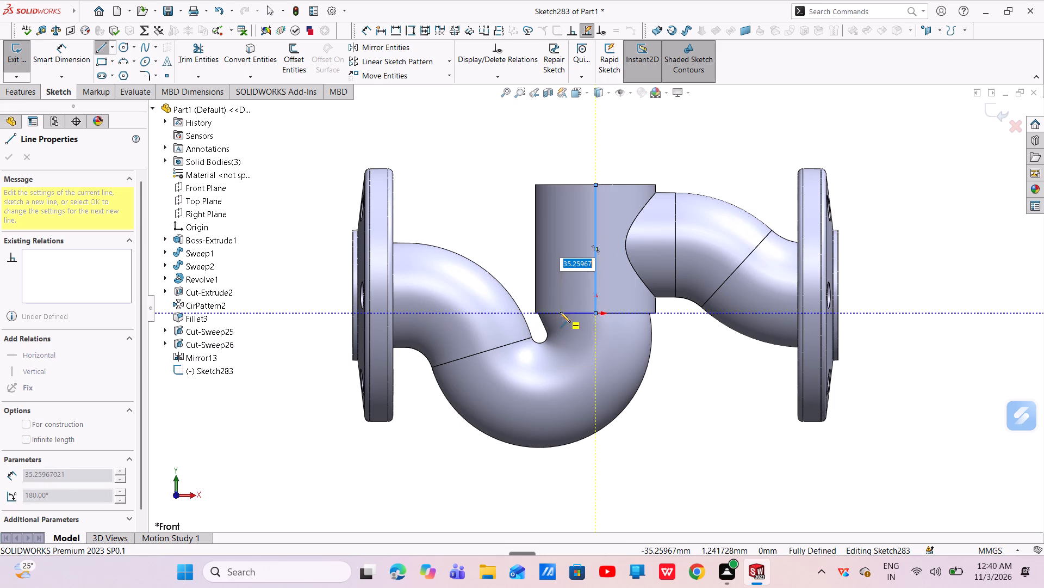
Continue with a stepped profile about 35 mm outward from the origin, up past a lower and an upper inward step, to the top edge.
{"action": "left_click", "coordinate": [560, 312]}
{"action": "left_click", "coordinate": [560, 295]}
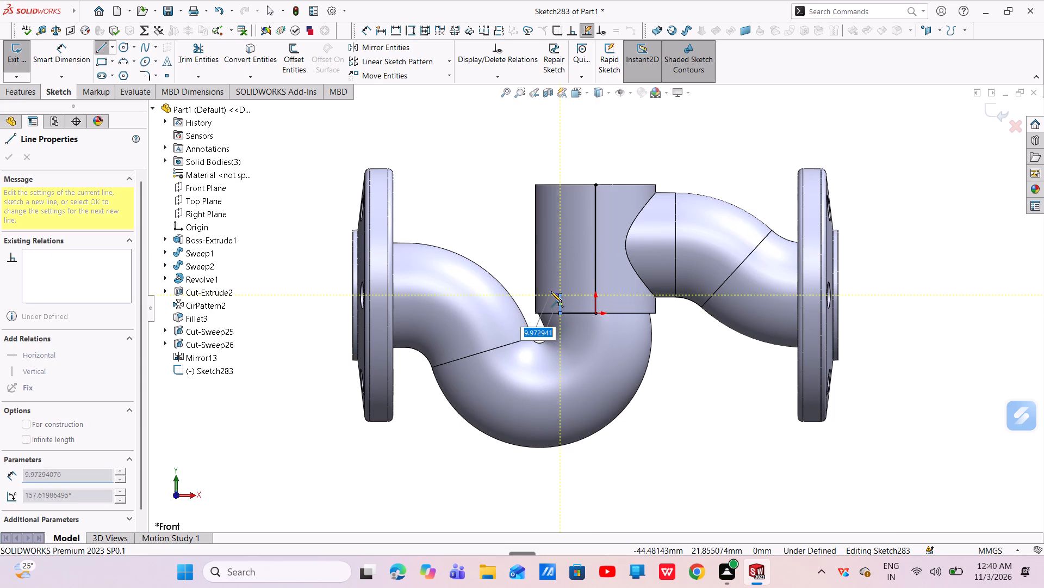
{"action": "left_click", "coordinate": [550, 293]}
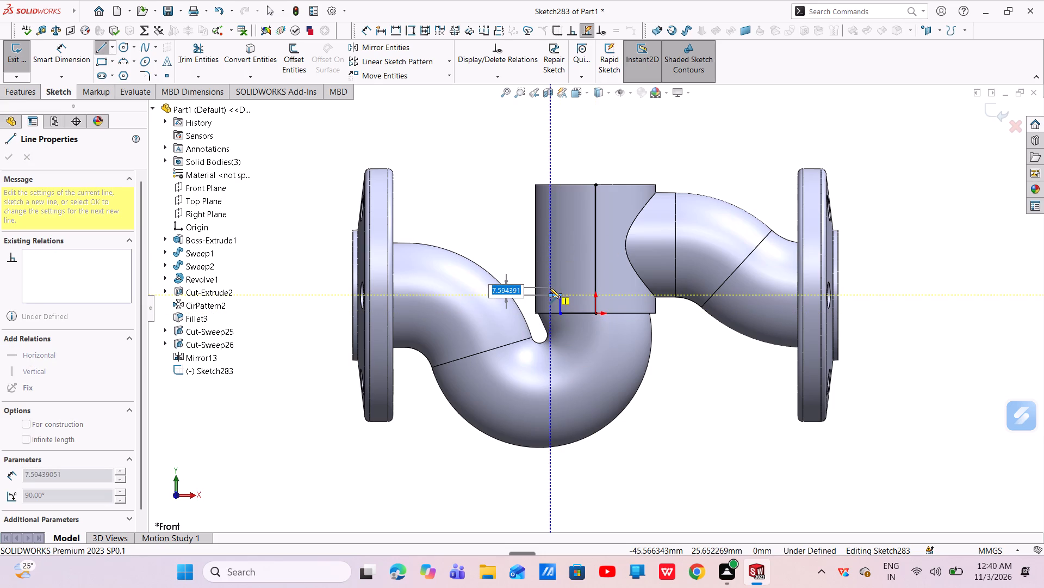
{"action": "left_click", "coordinate": [550, 207]}
{"action": "left_click", "coordinate": [562, 207]}
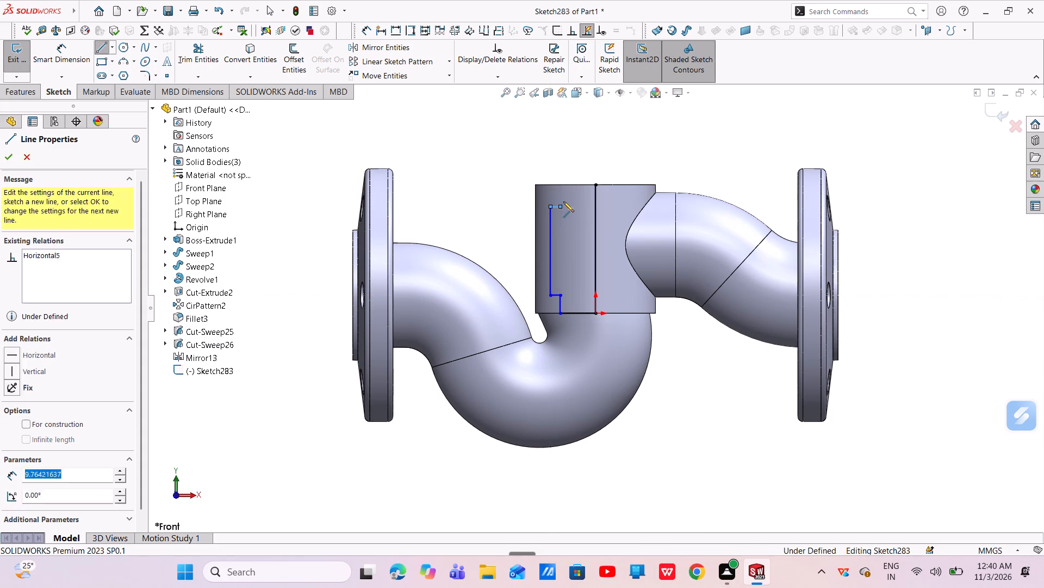
{"action": "left_click", "coordinate": [563, 197]}
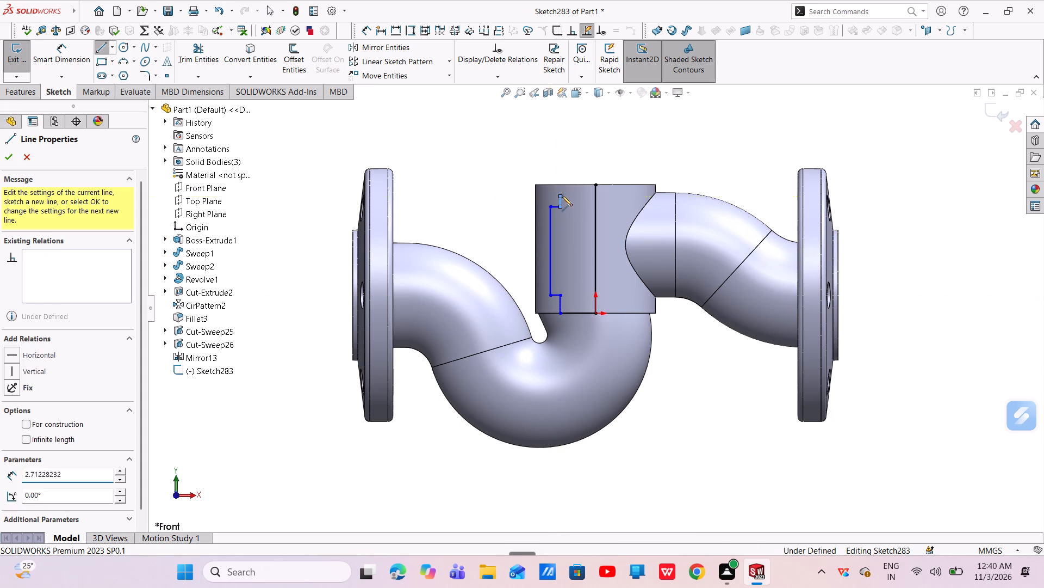
{"action": "left_click", "coordinate": [551, 196]}
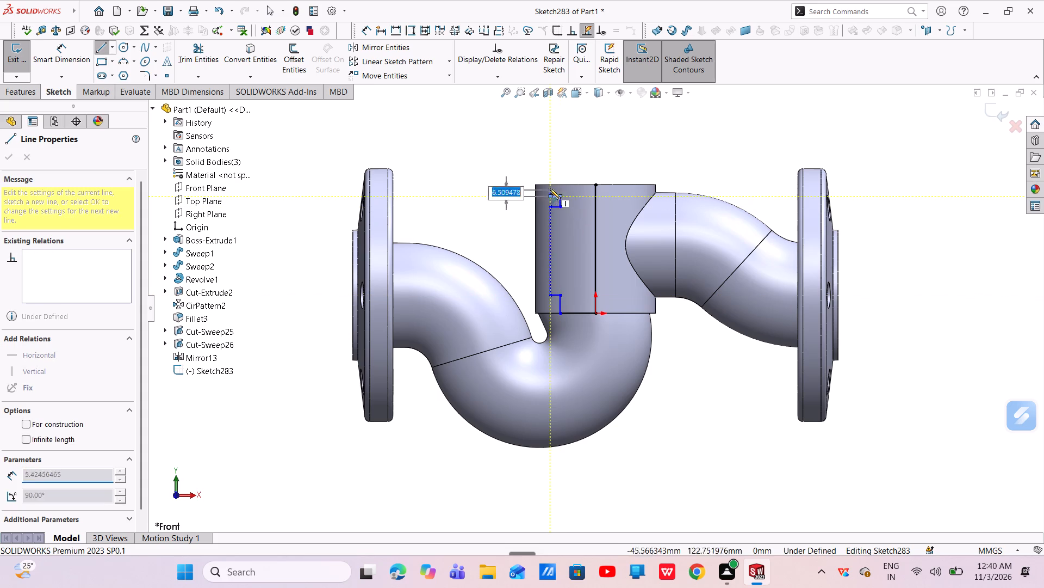
{"action": "left_click", "coordinate": [550, 185]}
{"action": "right_click", "coordinate": [549, 185]}
{"action": "left_click", "coordinate": [555, 191]}
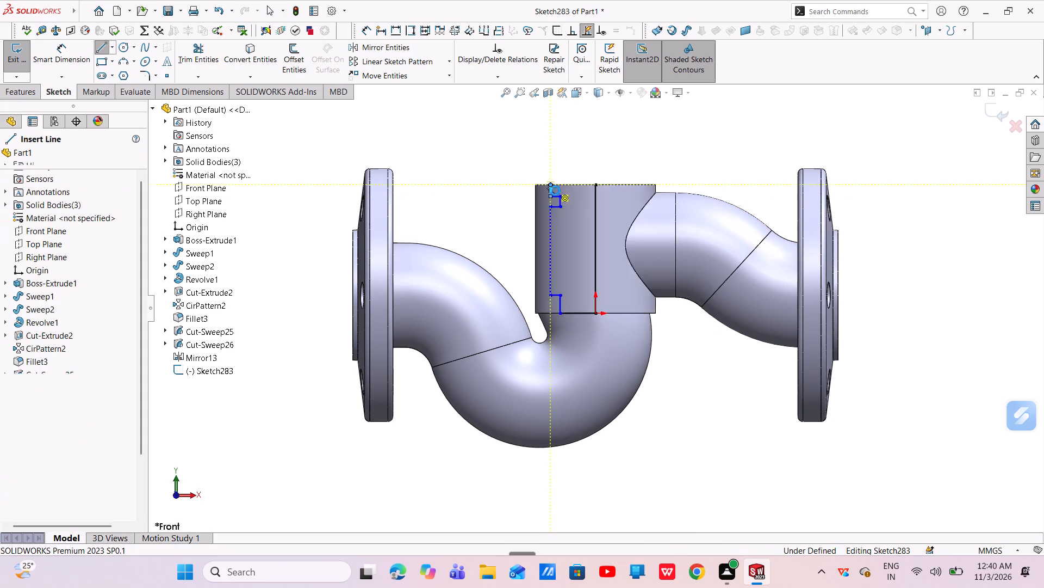
Convert the vertical line on the cylinder's axis to construction geometry.
{"action": "scroll", "coordinate": [576, 203], "scroll_direction": "down", "scroll_amount": 3}
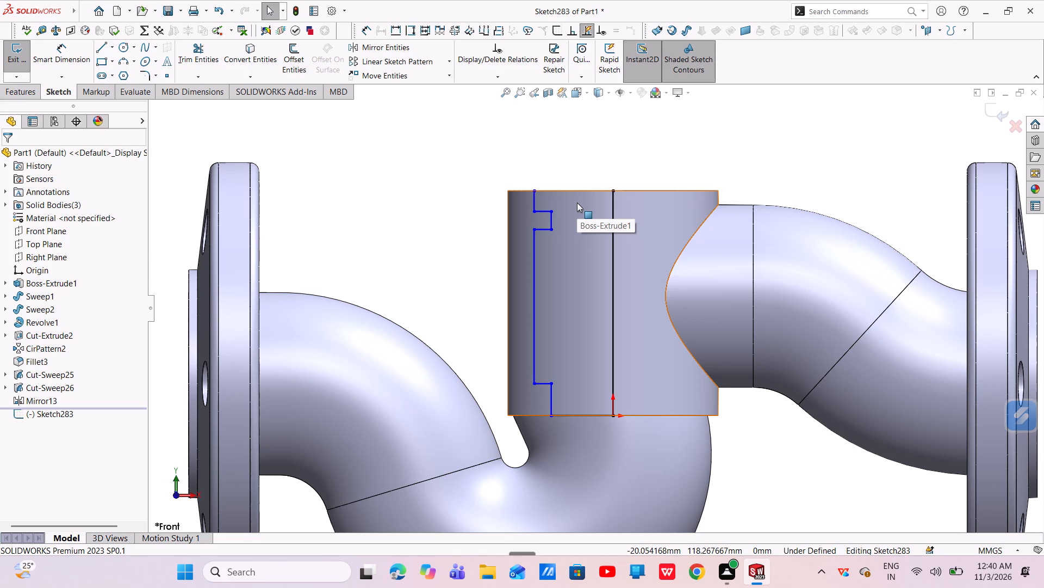
{"action": "left_click", "coordinate": [612, 303]}
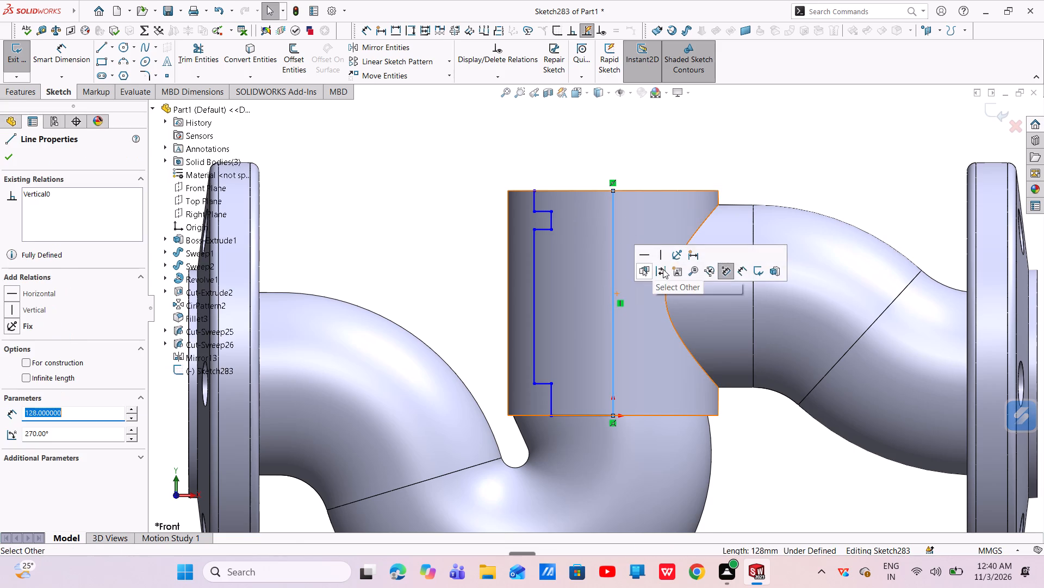
{"action": "left_click", "coordinate": [663, 269]}
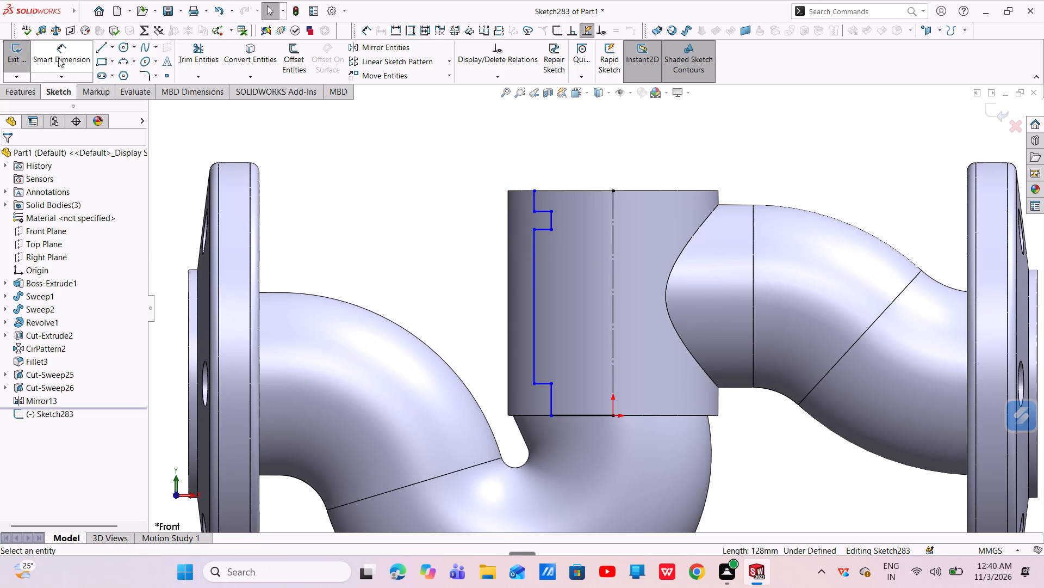
Dimension the profile's topmost vertical segment 55 mm from the centerline.
{"action": "left_click", "coordinate": [78, 49]}
{"action": "left_click", "coordinate": [533, 200]}
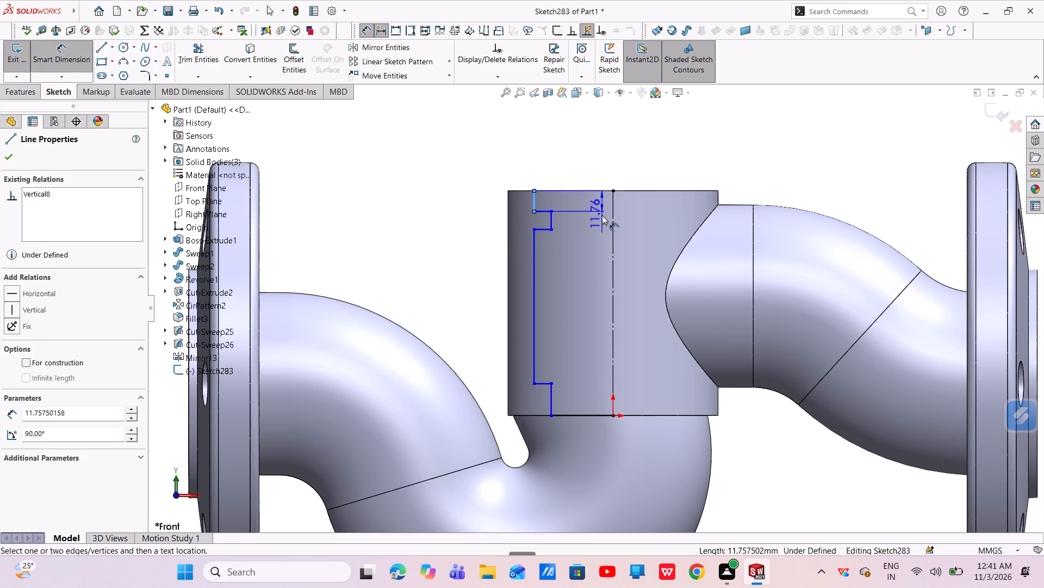
{"action": "left_click", "coordinate": [613, 219]}
{"action": "left_click", "coordinate": [596, 172]}
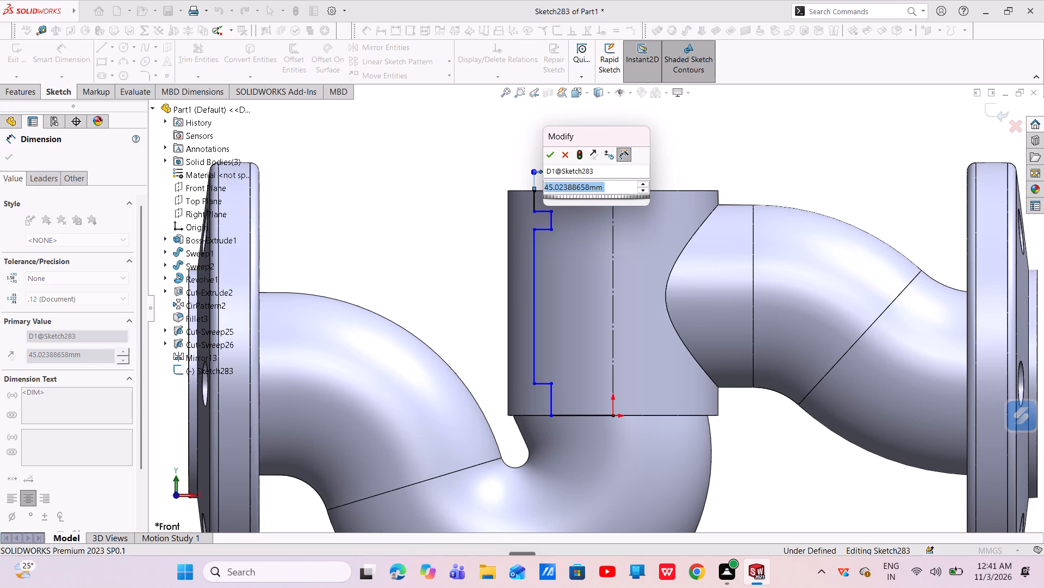
{"action": "key", "text": "BackSpace"}
{"action": "type", "text": "55"}
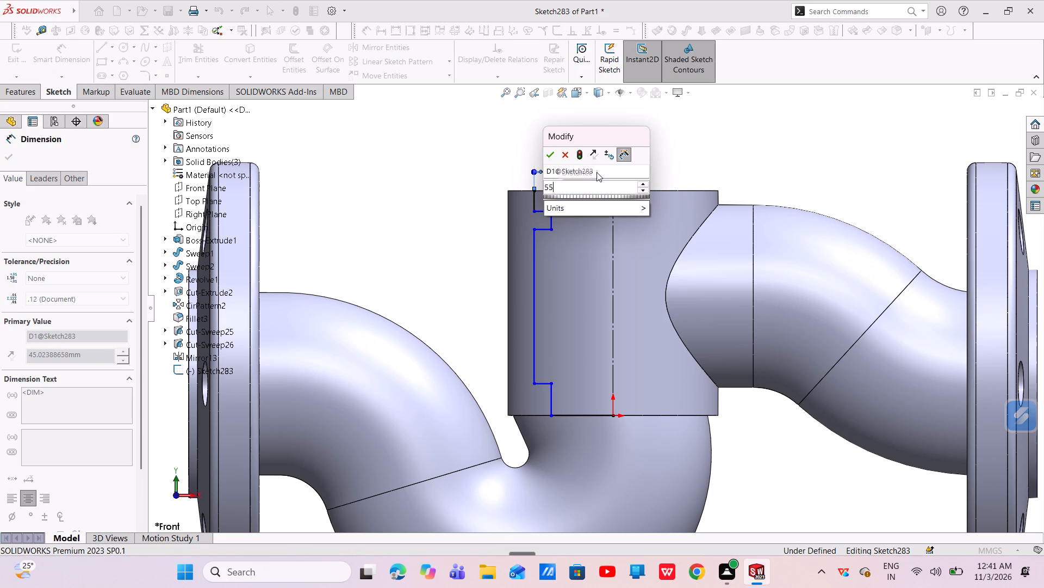
{"action": "key", "text": "Return"}
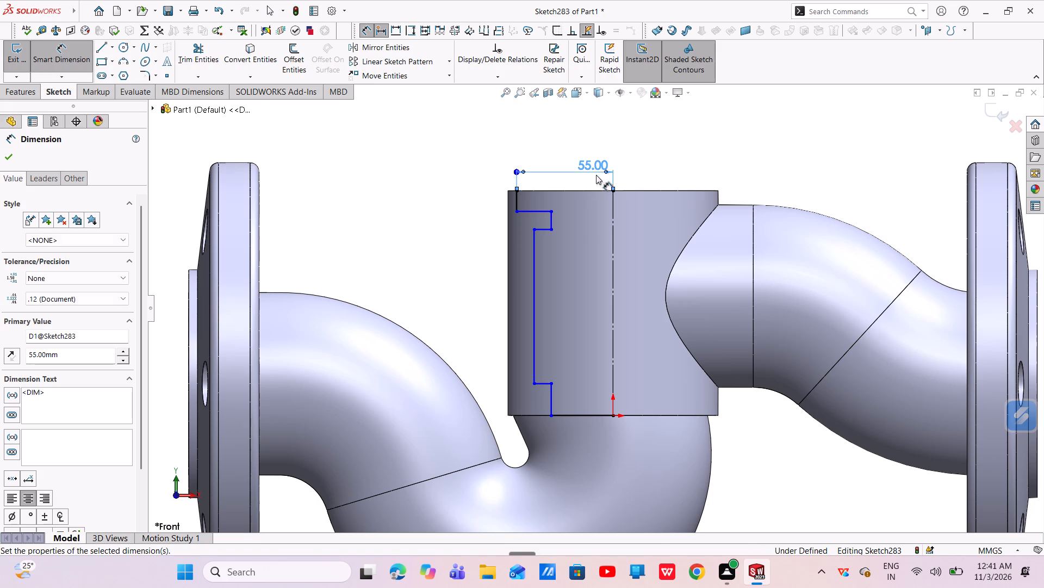
Dimension the vertical segment of the upper inward step 40 mm from the centerline.
{"action": "left_click", "coordinate": [550, 223]}
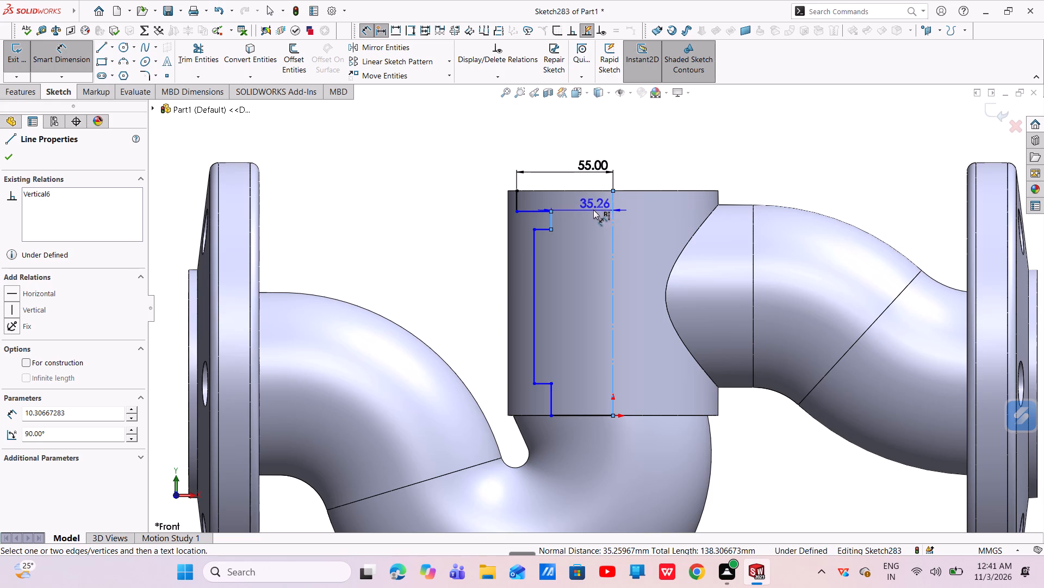
{"action": "left_click", "coordinate": [584, 187]}
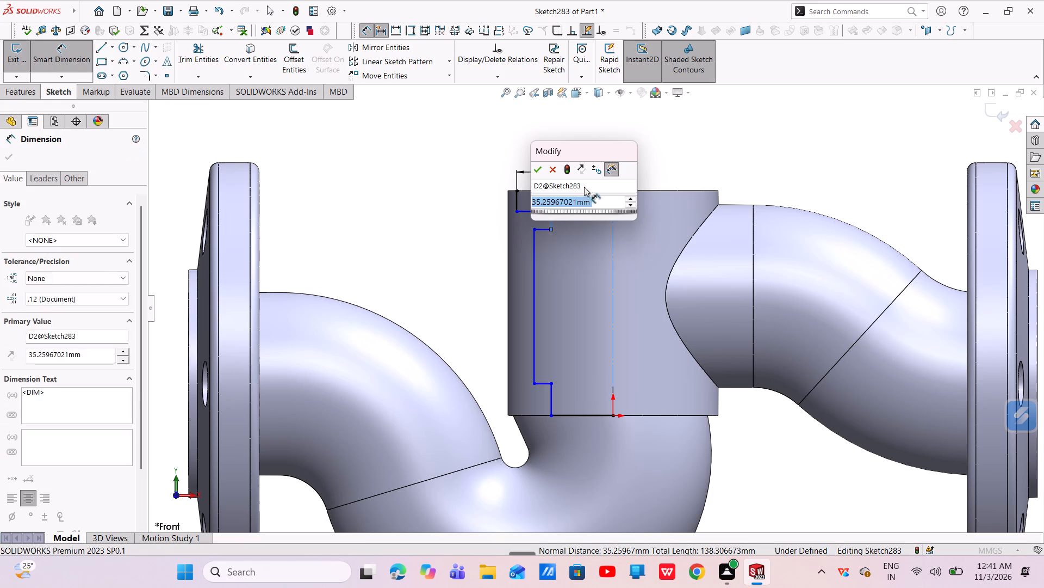
{"action": "key", "text": "BackSpace"}
{"action": "type", "text": "40"}
{"action": "key", "text": "Return"}
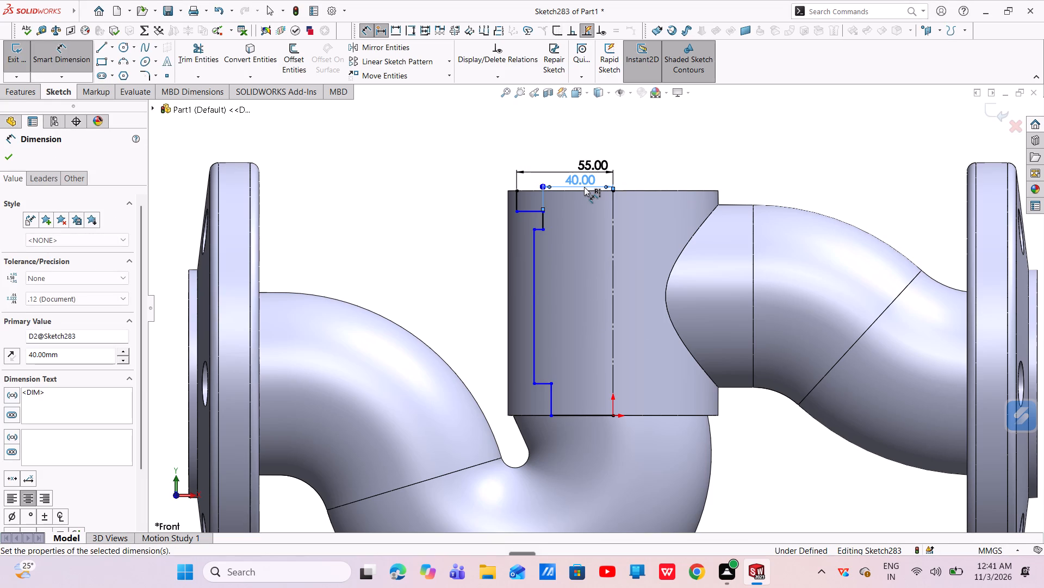
Dimension the profile's long middle vertical segment 46 mm from the centerline.
{"action": "left_click", "coordinate": [535, 285]}
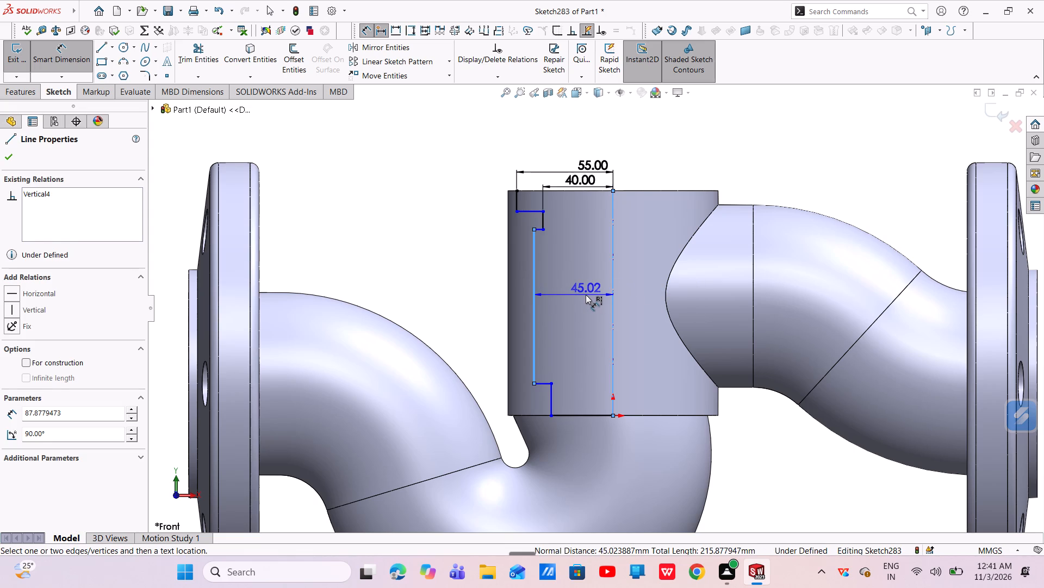
{"action": "left_click", "coordinate": [586, 295]}
{"action": "key", "text": "BackSpace"}
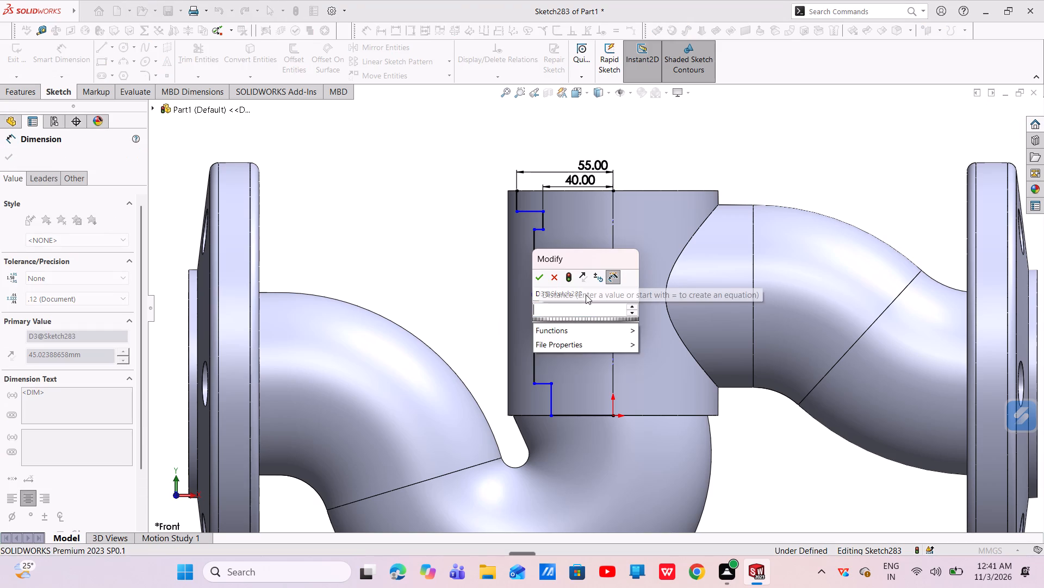
{"action": "type", "text": "96"}
{"action": "key", "text": "Return"}
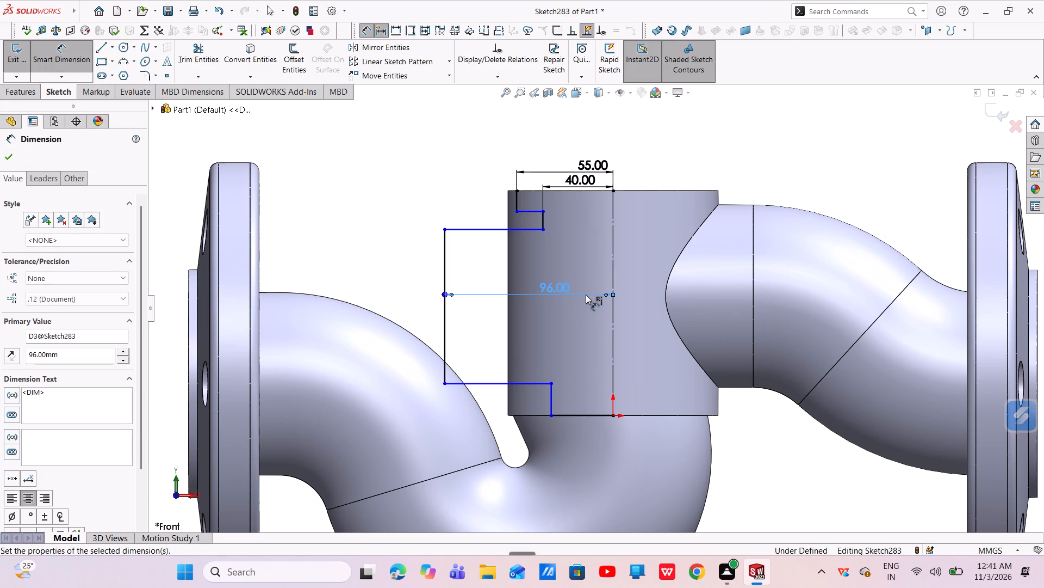
{"action": "double_click", "coordinate": [574, 293]}
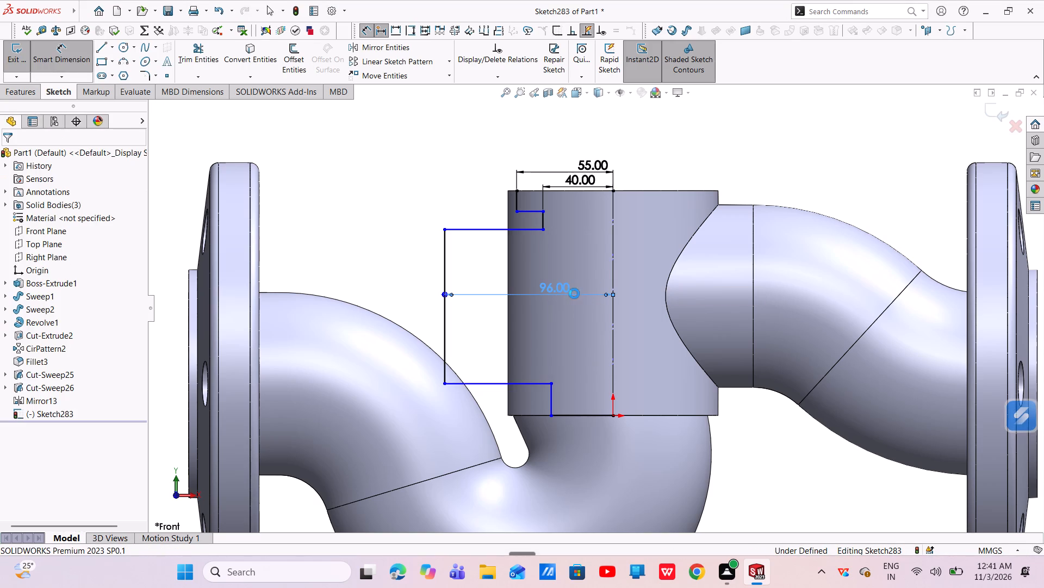
{"action": "key", "text": "BackSpace"}
{"action": "type", "text": "46"}
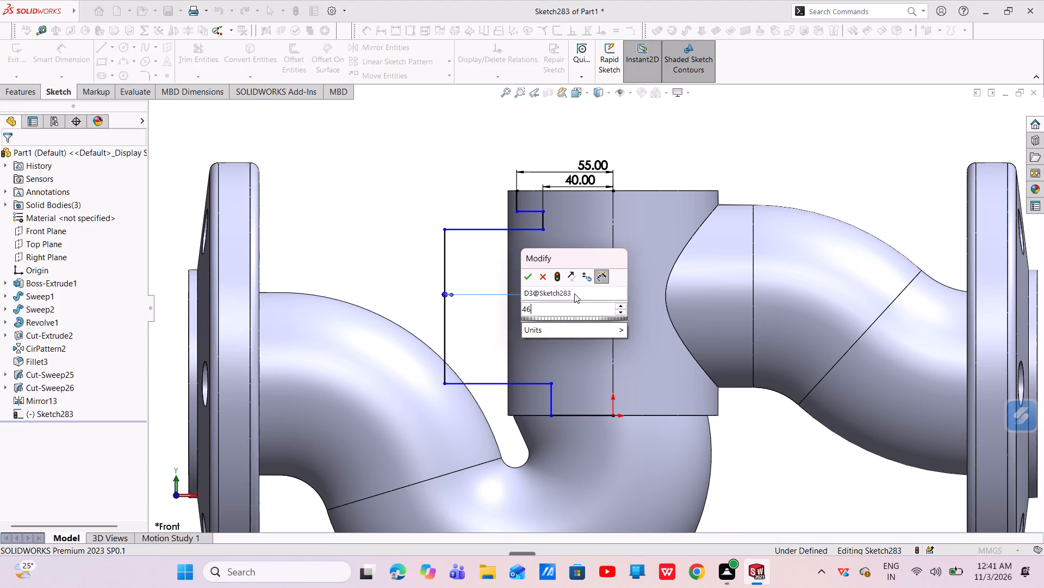
{"action": "key", "text": "Return"}
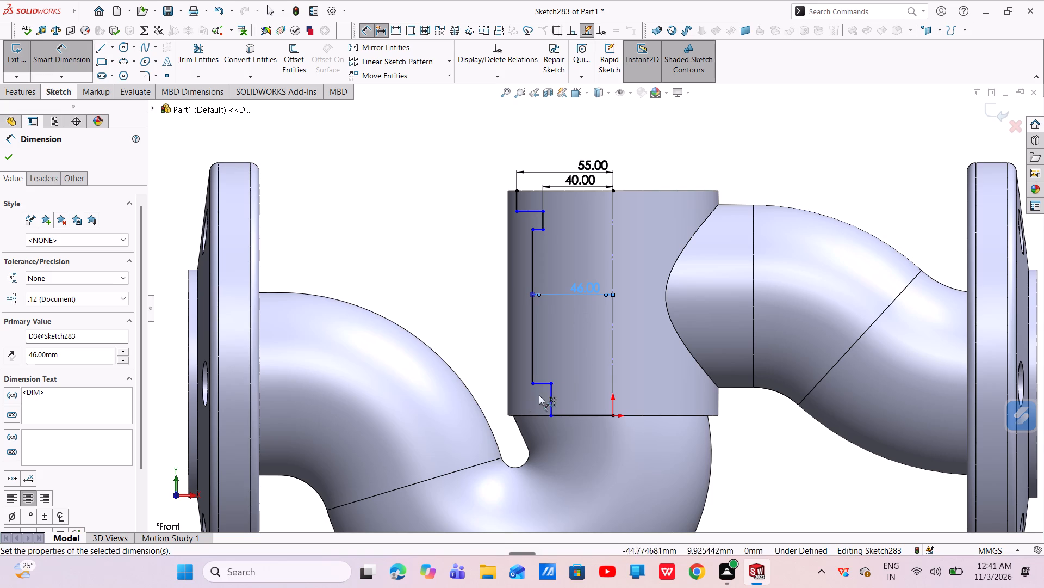
Dimension the lower inward step's corner point 40 mm from the centerline.
{"action": "left_click", "coordinate": [549, 384]}
{"action": "left_click", "coordinate": [575, 372]}
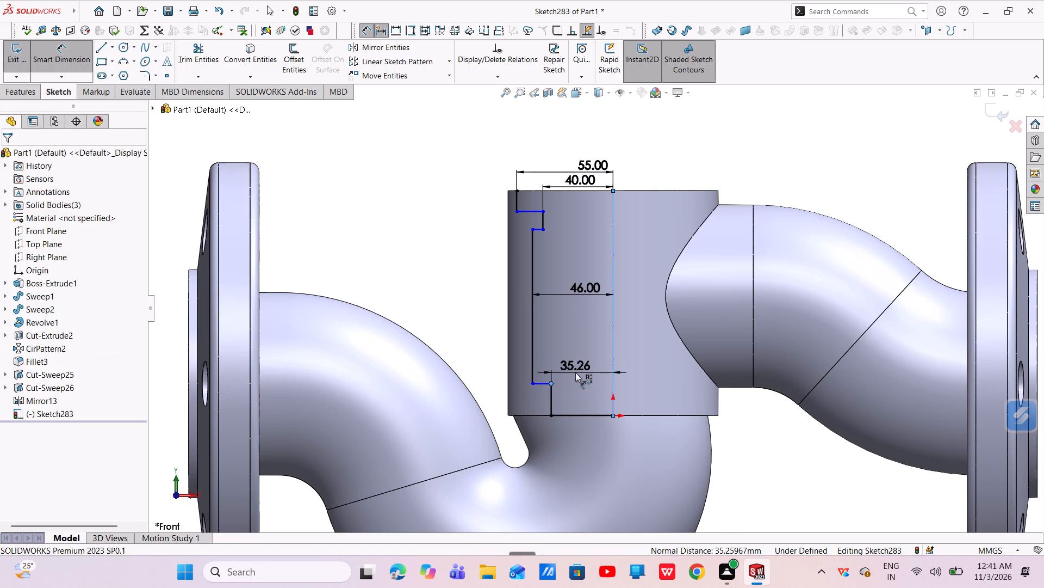
{"action": "key", "text": "BackSpace"}
{"action": "type", "text": "40"}
{"action": "key", "text": "Return"}
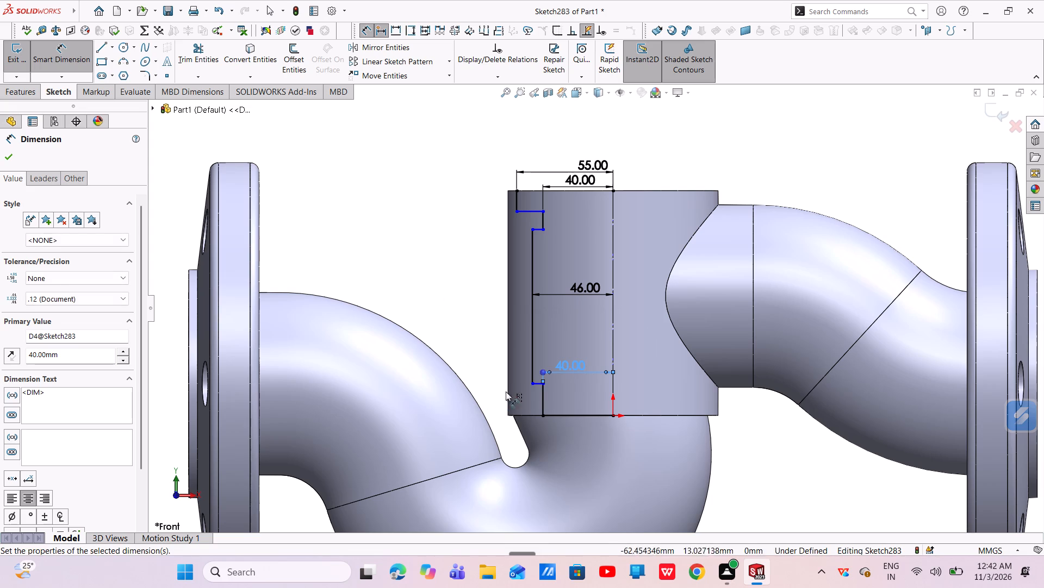
Dimension the vertical distance from the profile's top endpoint to the bottom of the long middle segment as 100 mm.
{"action": "left_click", "coordinate": [532, 381]}
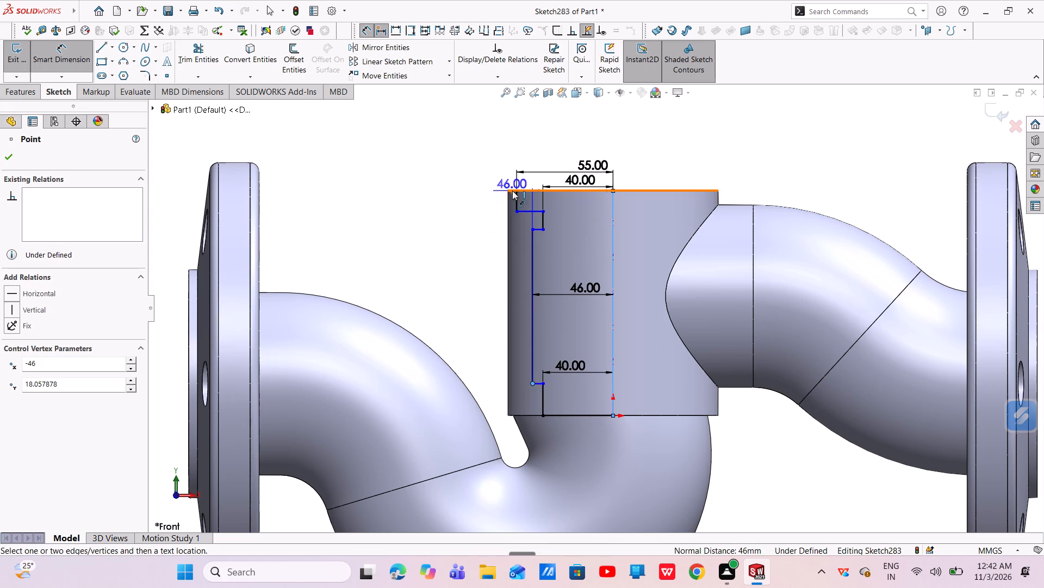
{"action": "left_click", "coordinate": [515, 191]}
{"action": "left_click", "coordinate": [484, 278]}
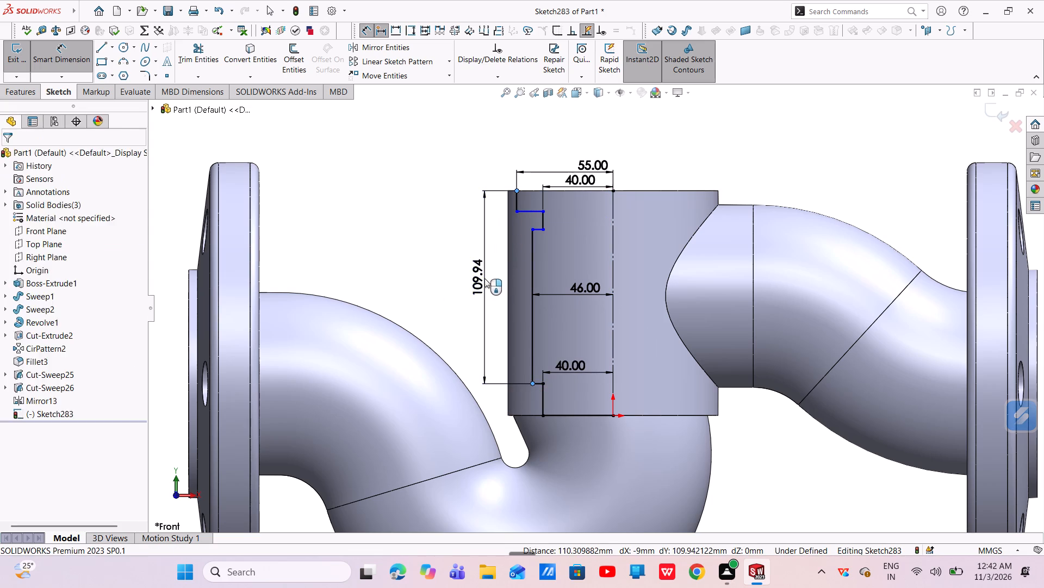
{"action": "key", "text": "BackSpace"}
{"action": "type", "text": "100"}
{"action": "key", "text": "Return"}
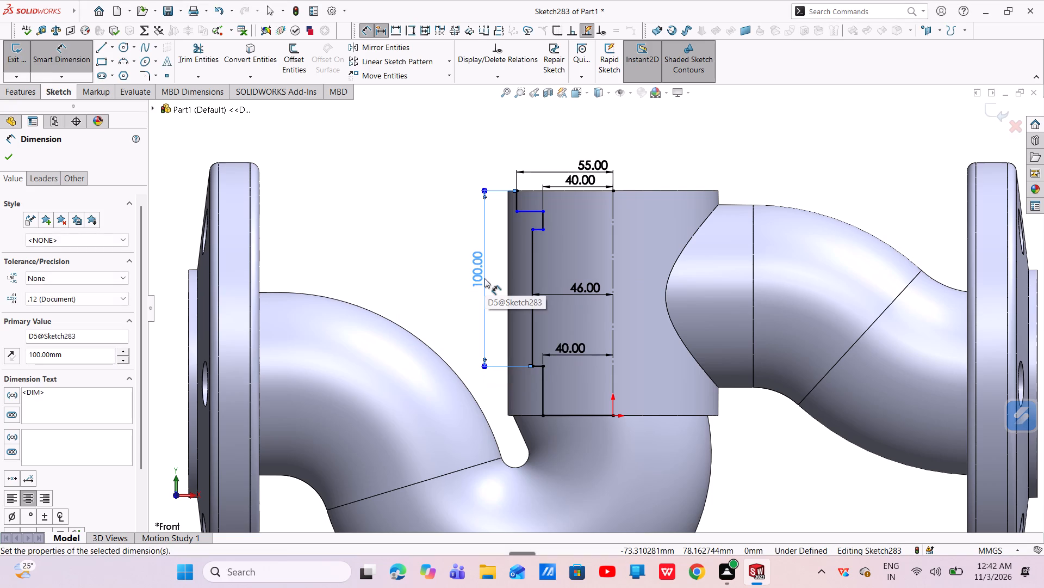
Set the length of the profile's topmost vertical segment to 10 mm with a dimension.
{"action": "left_click", "coordinate": [517, 201]}
{"action": "left_click", "coordinate": [445, 210]}
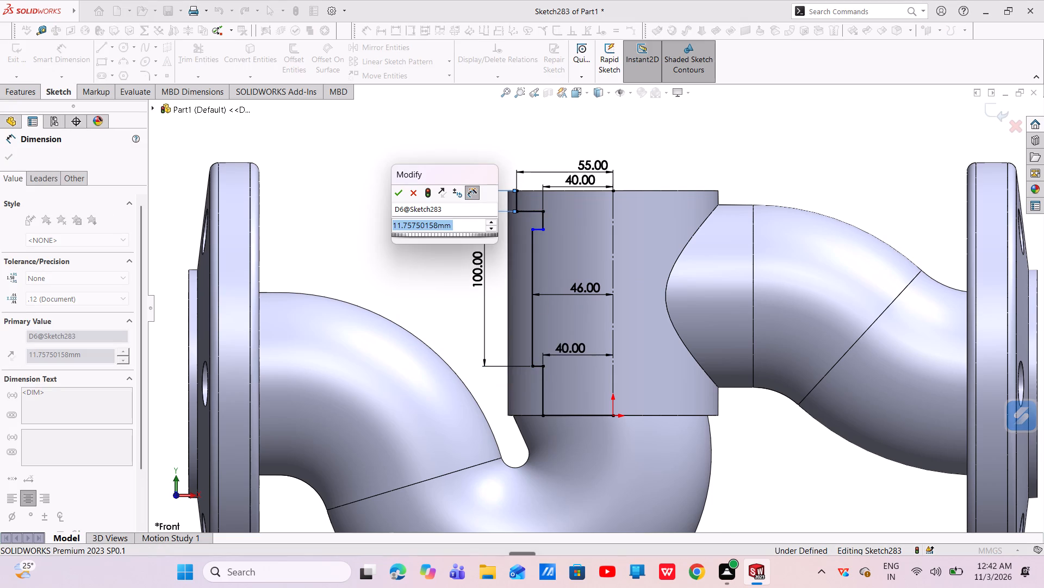
{"action": "key", "text": "BackSpace"}
{"action": "type", "text": "10"}
{"action": "key", "text": "Return"}
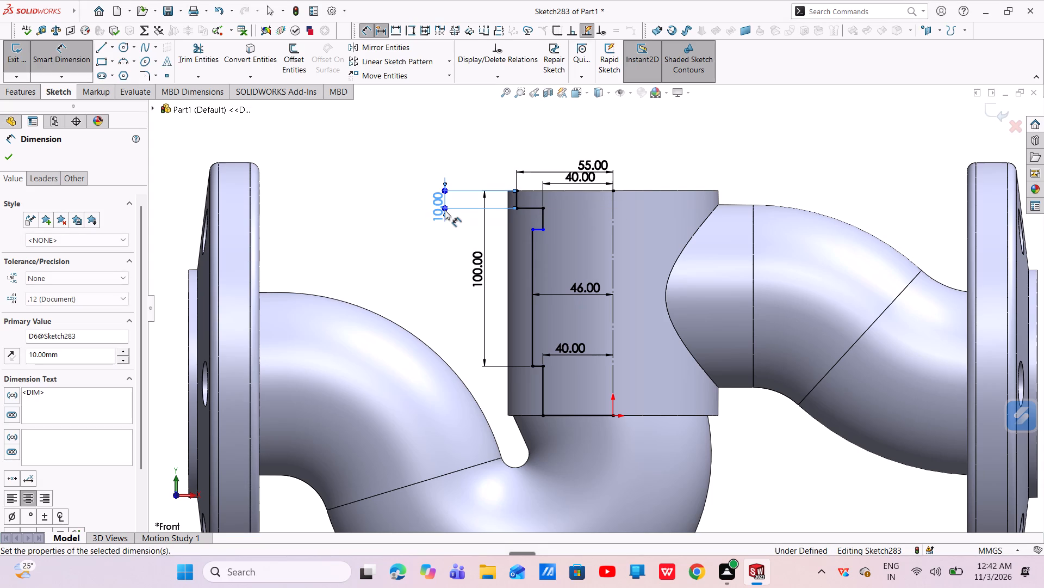
Dimension the profile's short upper horizontal step 20 mm below the cylinder's top edge.
{"action": "left_click", "coordinate": [538, 229]}
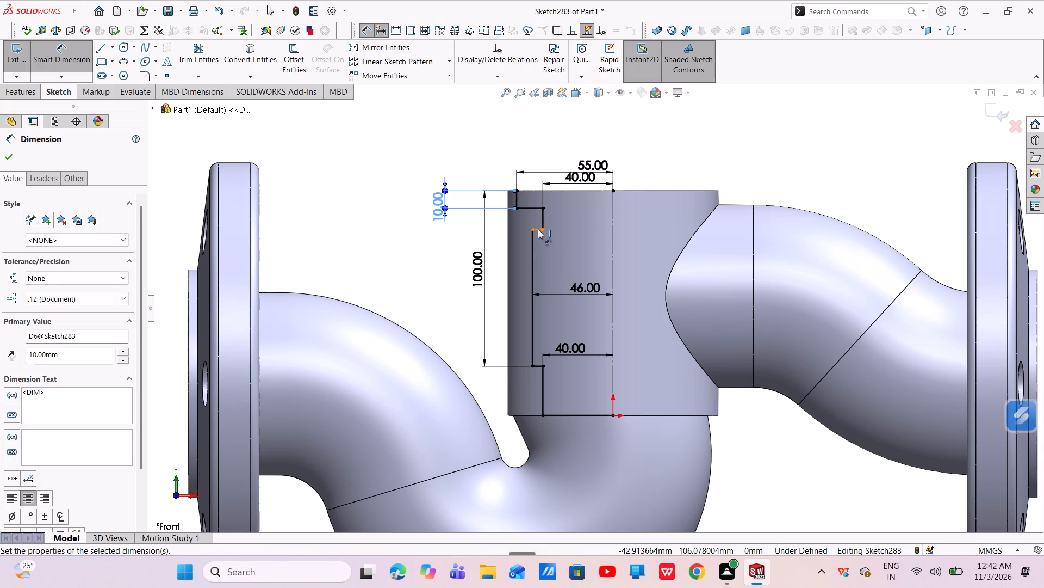
{"action": "left_click", "coordinate": [528, 191]}
{"action": "left_click", "coordinate": [411, 210]}
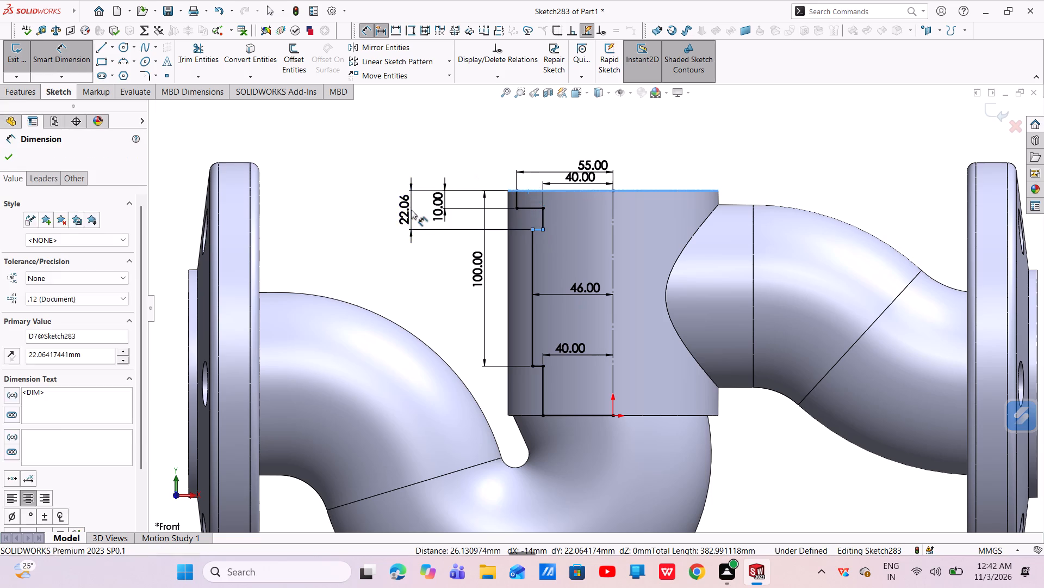
{"action": "key", "text": "BackSpace"}
{"action": "type", "text": "20"}
{"action": "key", "text": "Return"}
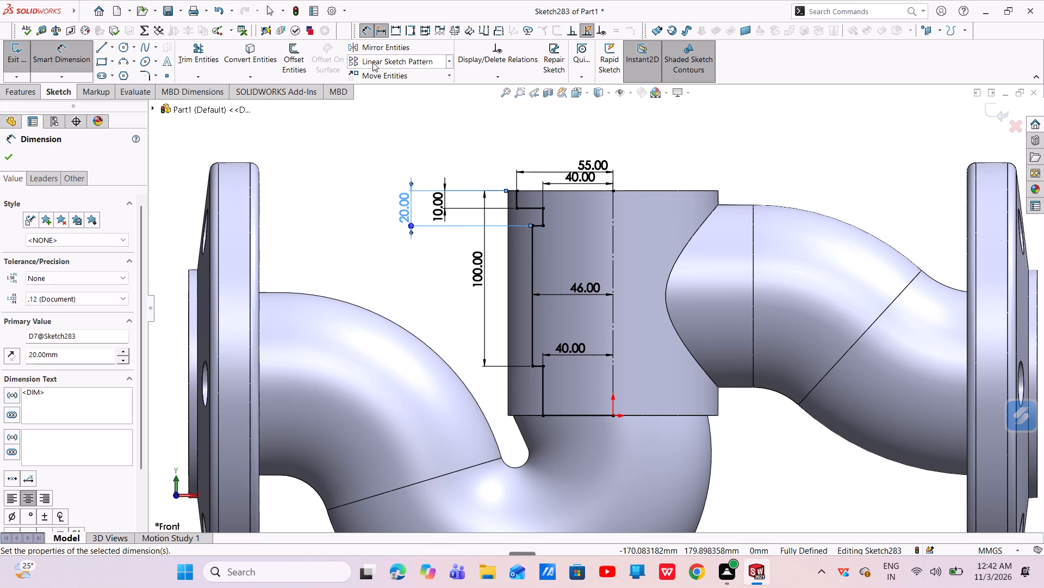
{"action": "left_click", "coordinate": [12, 157]}
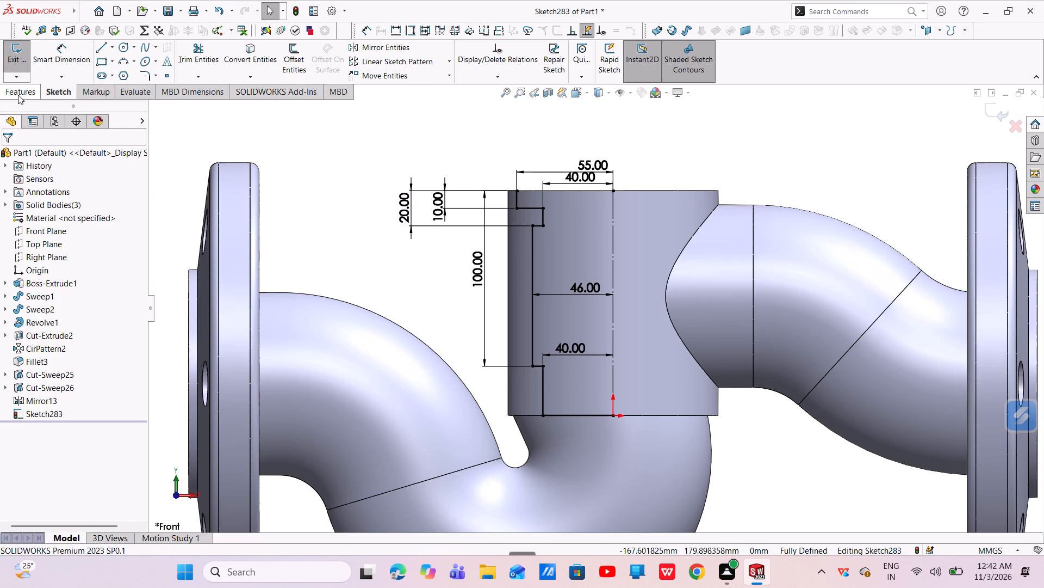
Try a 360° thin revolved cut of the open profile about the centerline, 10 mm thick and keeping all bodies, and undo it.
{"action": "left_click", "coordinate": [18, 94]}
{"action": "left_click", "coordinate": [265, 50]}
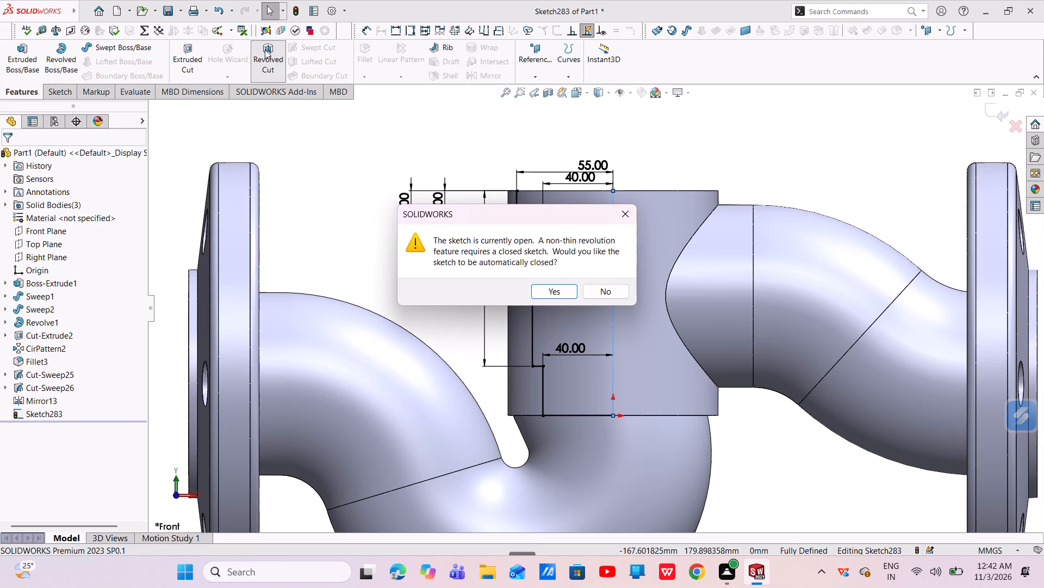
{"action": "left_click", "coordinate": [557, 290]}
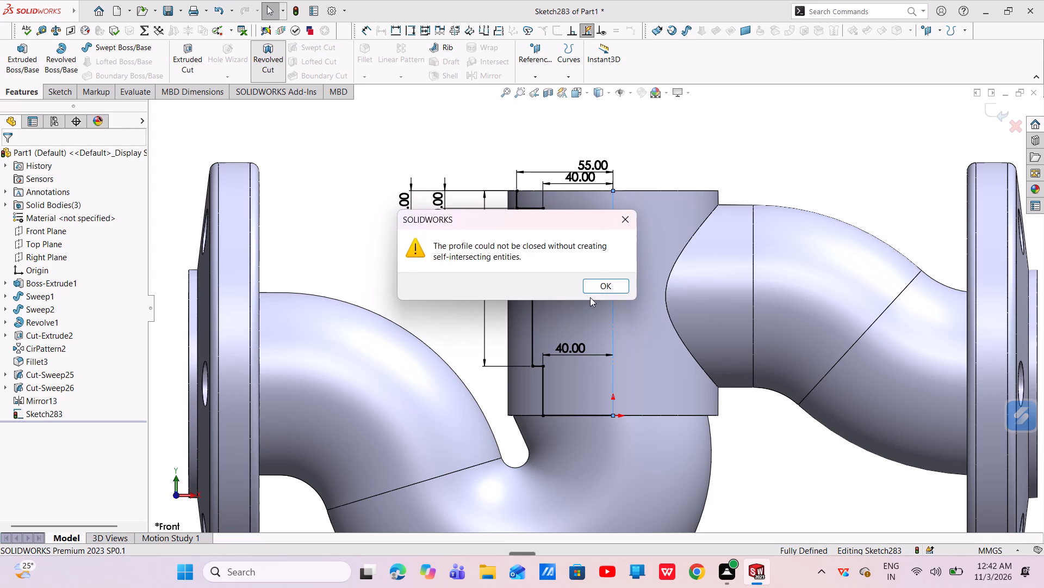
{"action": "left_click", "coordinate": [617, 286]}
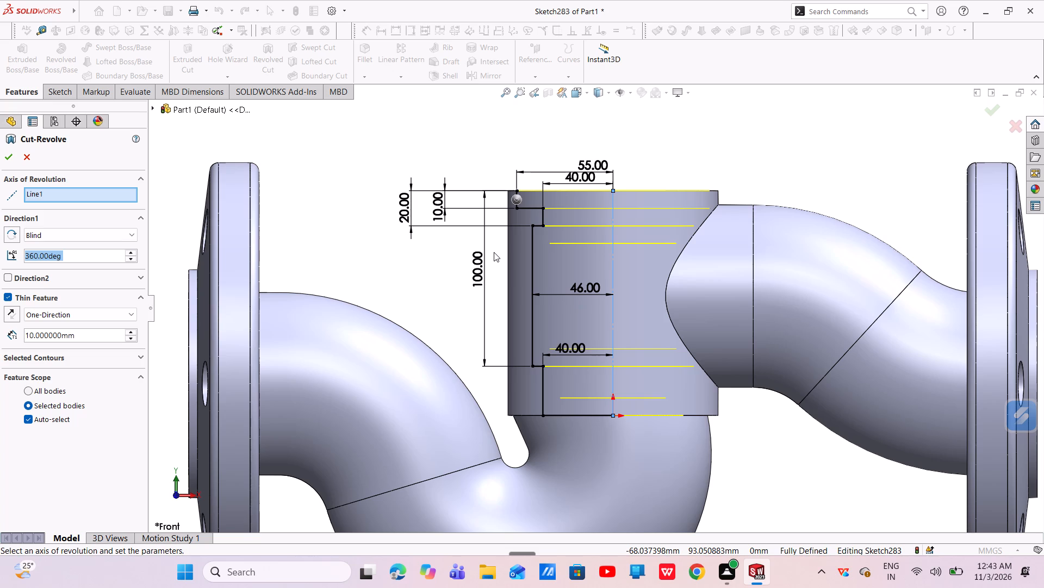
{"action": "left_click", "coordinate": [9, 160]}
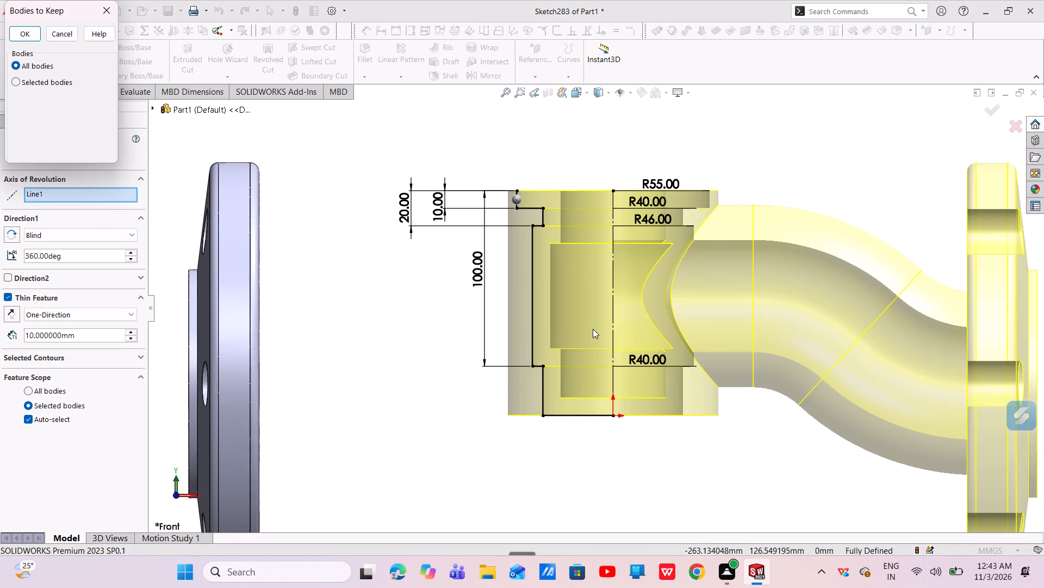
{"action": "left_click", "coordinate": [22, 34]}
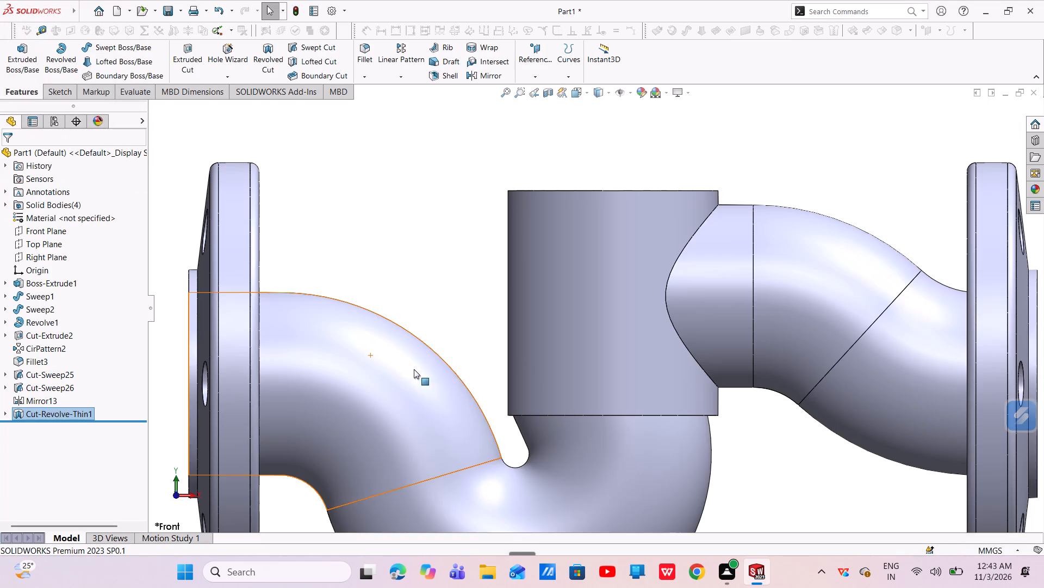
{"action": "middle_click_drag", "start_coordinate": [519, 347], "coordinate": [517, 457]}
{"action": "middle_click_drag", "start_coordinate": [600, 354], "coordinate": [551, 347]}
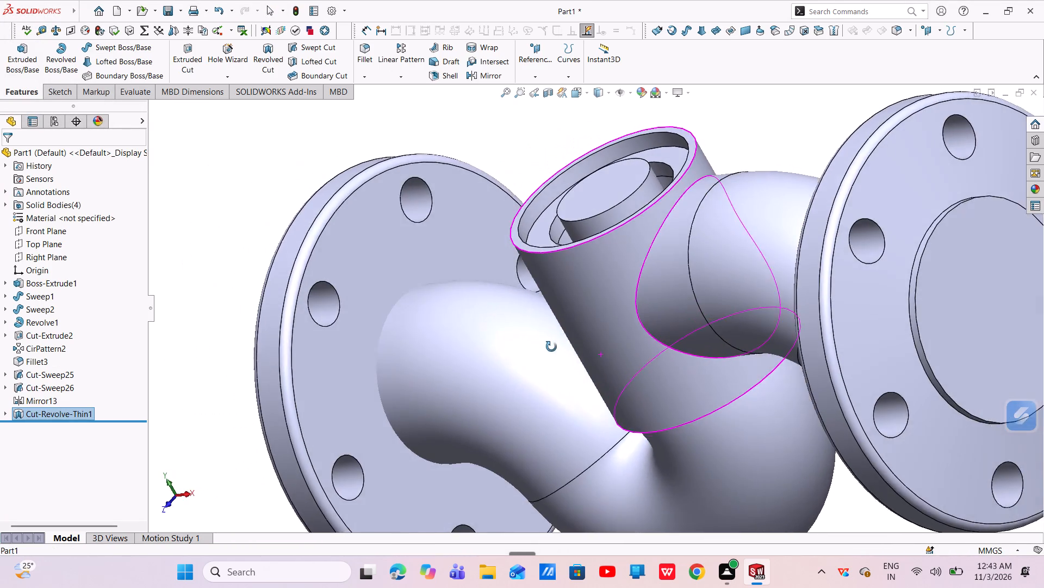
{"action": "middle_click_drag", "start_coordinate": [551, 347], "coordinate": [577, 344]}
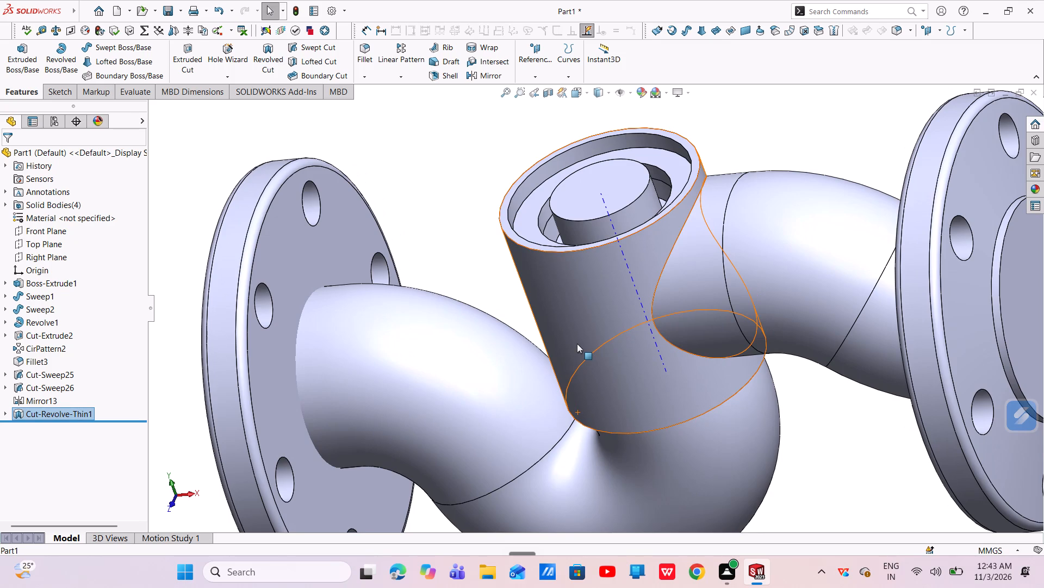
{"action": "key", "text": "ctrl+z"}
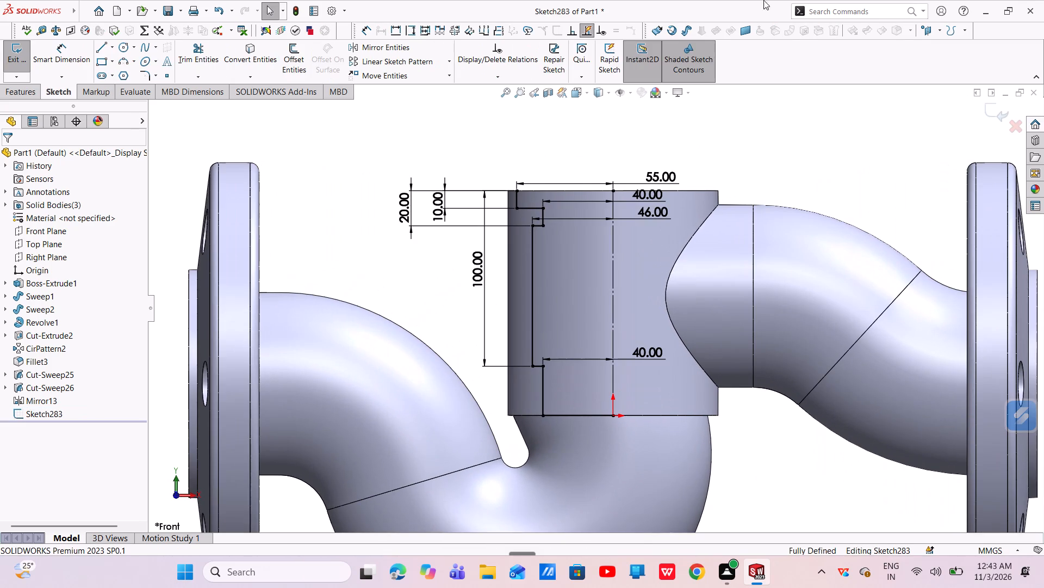
Draw a 55 mm horizontal line from the profile's top endpoint to the centerline's top endpoint and exit the sketch.
{"action": "left_click", "coordinate": [103, 42]}
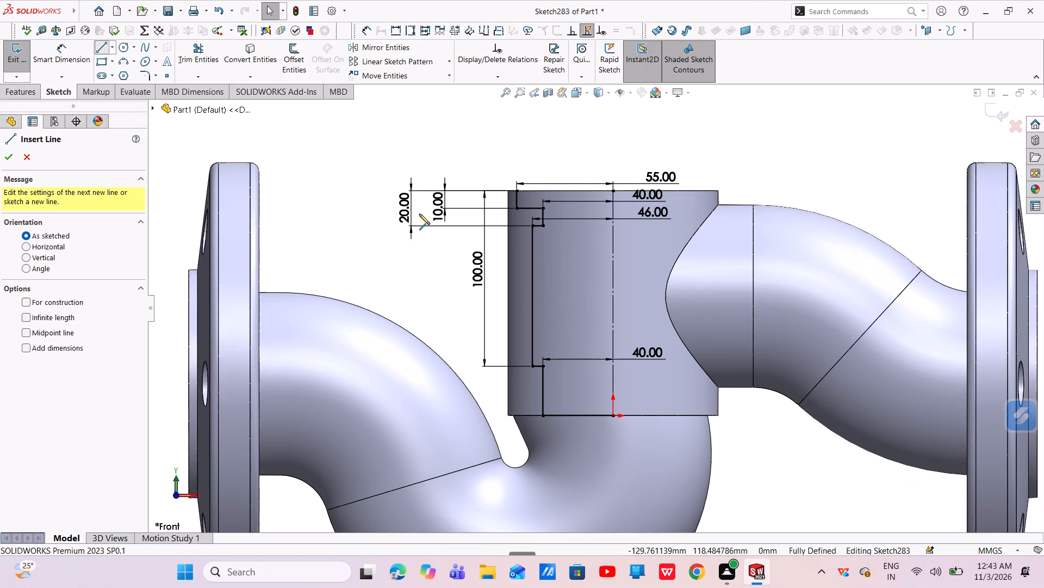
{"action": "left_click", "coordinate": [520, 193]}
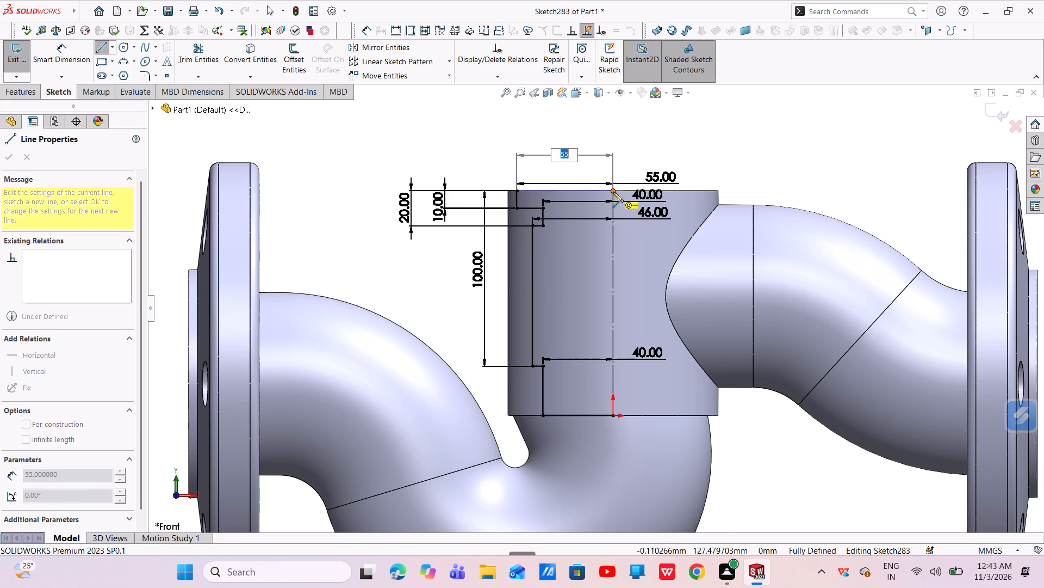
{"action": "left_click", "coordinate": [612, 191]}
{"action": "right_click", "coordinate": [612, 191]}
{"action": "left_click", "coordinate": [623, 198]}
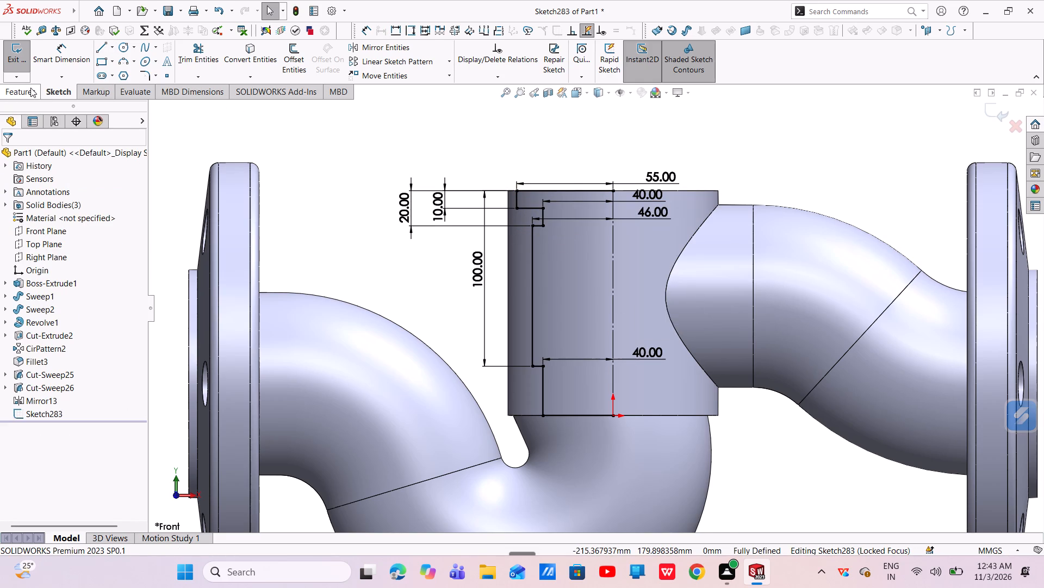
{"action": "left_click", "coordinate": [995, 112]}
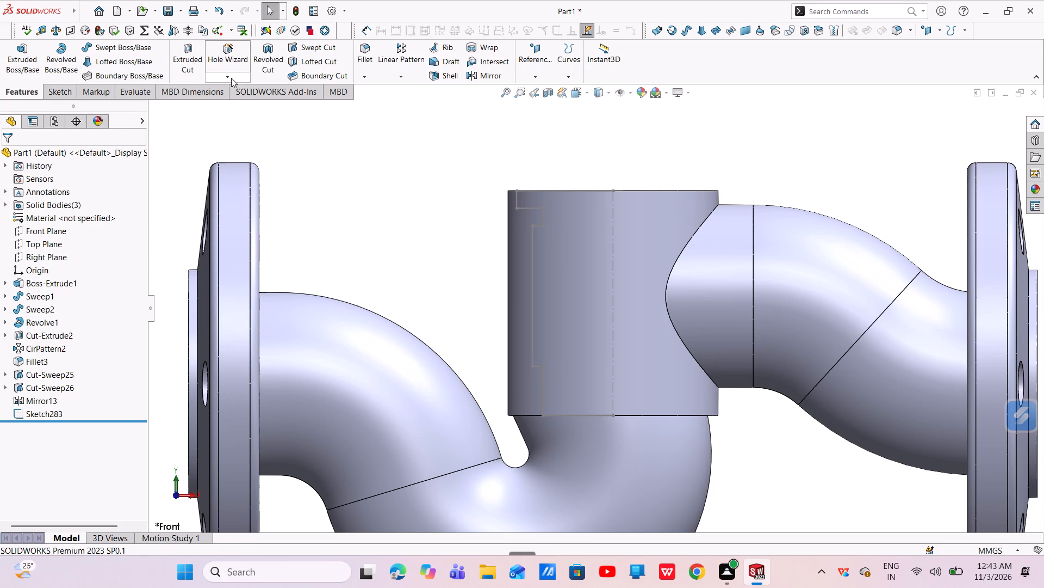
Revolve-cut the stepped profile 360° about the centerline through the central cylinder, accepting automatic sketch closure, without a thin feature.
{"action": "left_click", "coordinate": [263, 64]}
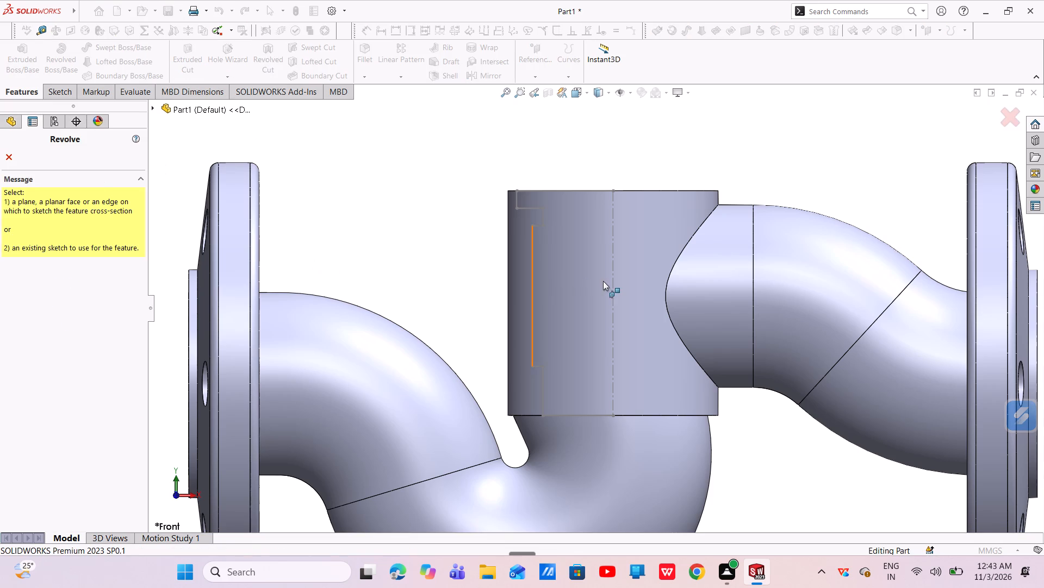
{"action": "left_click", "coordinate": [615, 278]}
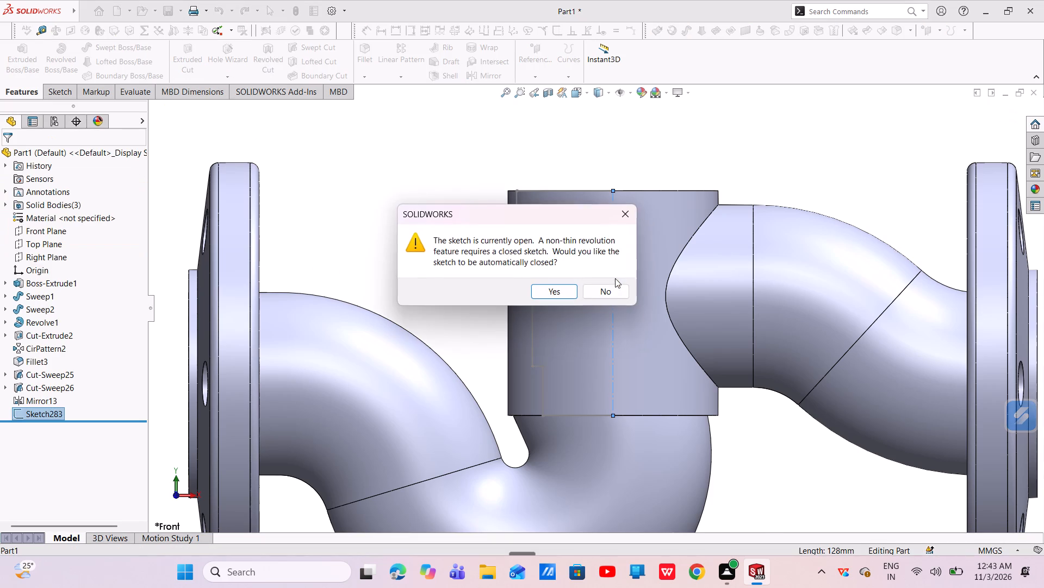
{"action": "left_click", "coordinate": [565, 293]}
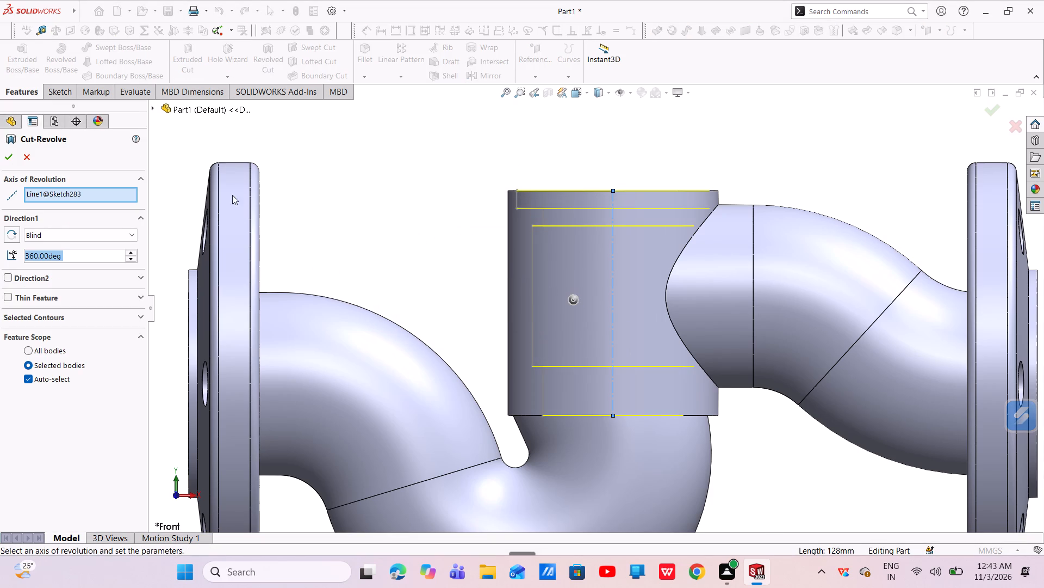
{"action": "left_click", "coordinate": [8, 162]}
{"action": "middle_click_drag", "start_coordinate": [550, 263], "coordinate": [545, 378]}
{"action": "middle_click_drag", "start_coordinate": [596, 336], "coordinate": [591, 266]}
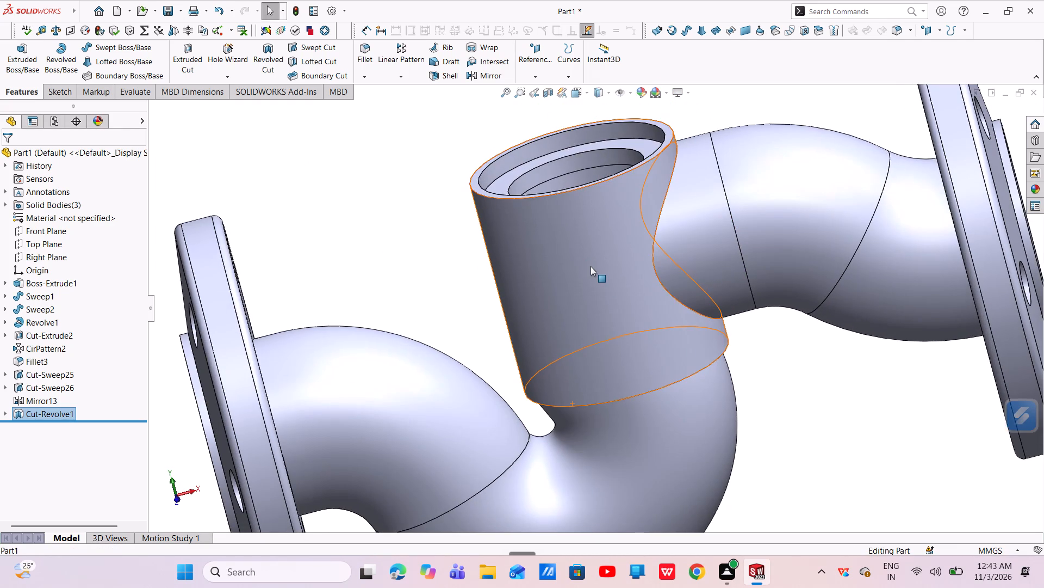
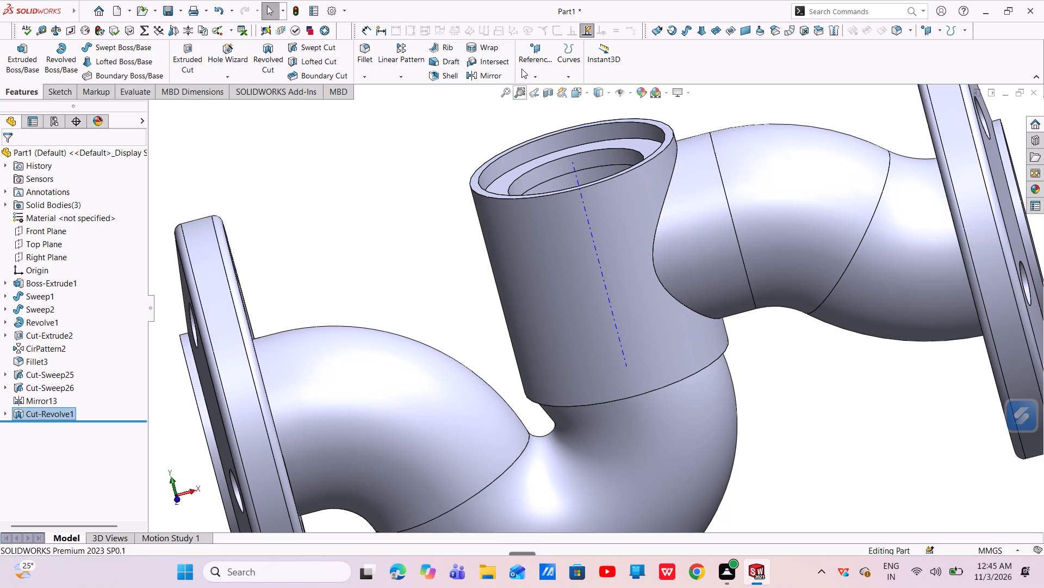
Inspect the stepped bore of the central cylinder in a Front Plane section view, and turn the section off.
{"action": "left_click", "coordinate": [549, 91]}
{"action": "scroll", "coordinate": [586, 267], "scroll_direction": "up", "scroll_amount": 4}
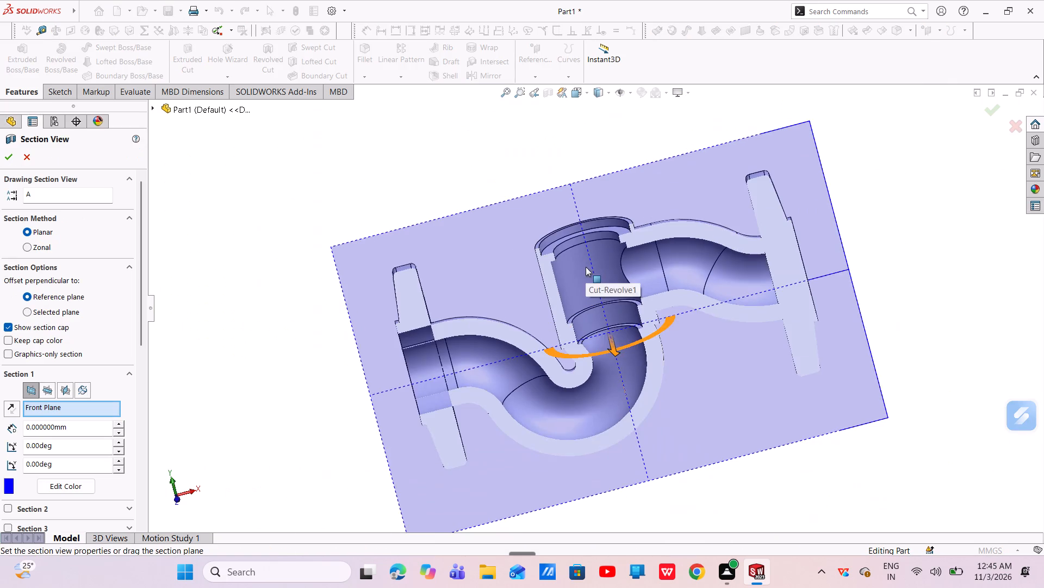
{"action": "middle_click_drag", "start_coordinate": [607, 280], "coordinate": [639, 314]}
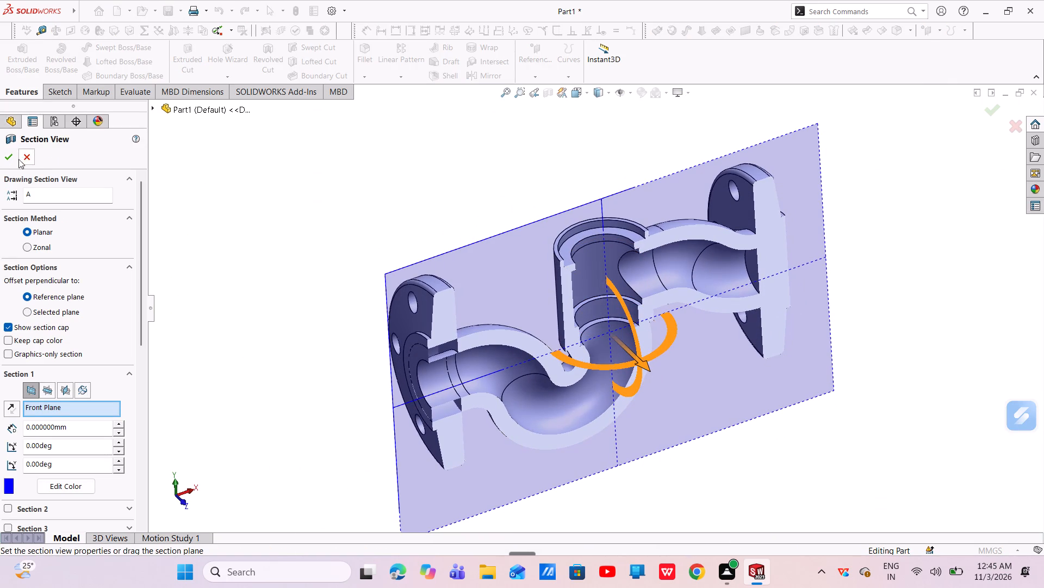
{"action": "left_click", "coordinate": [13, 158]}
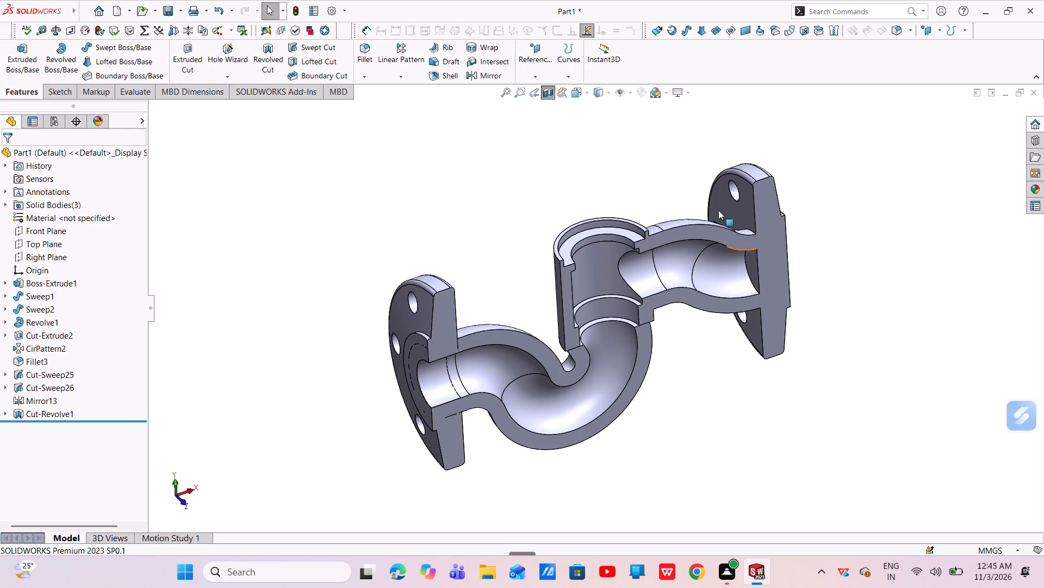
{"action": "left_click", "coordinate": [547, 95]}
On the central cylinder's top annular face, sketch a center rectangle about 213 by 209 mm centred on the origin.
{"action": "middle_click_drag", "start_coordinate": [680, 265], "coordinate": [692, 293]}
{"action": "scroll", "coordinate": [680, 265], "scroll_direction": "down", "scroll_amount": 6}
{"action": "left_click", "coordinate": [636, 279]}
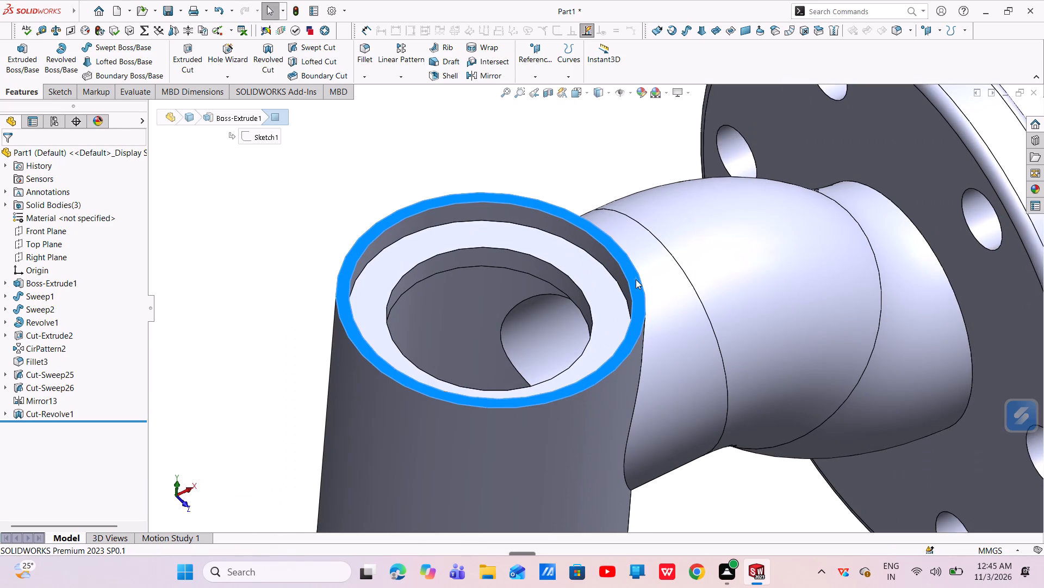
{"action": "left_click", "coordinate": [681, 246]}
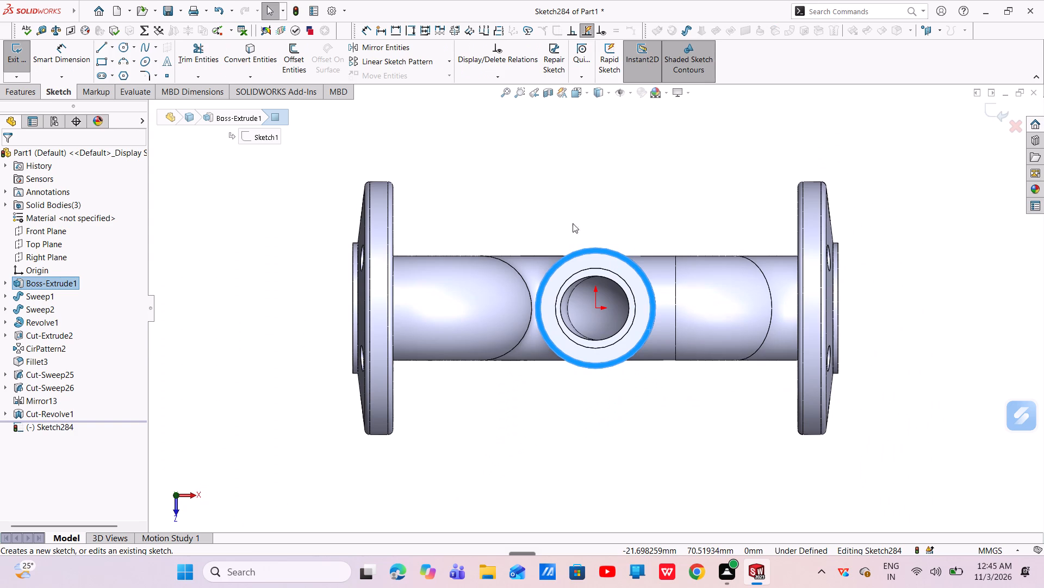
{"action": "left_click", "coordinate": [114, 60]}
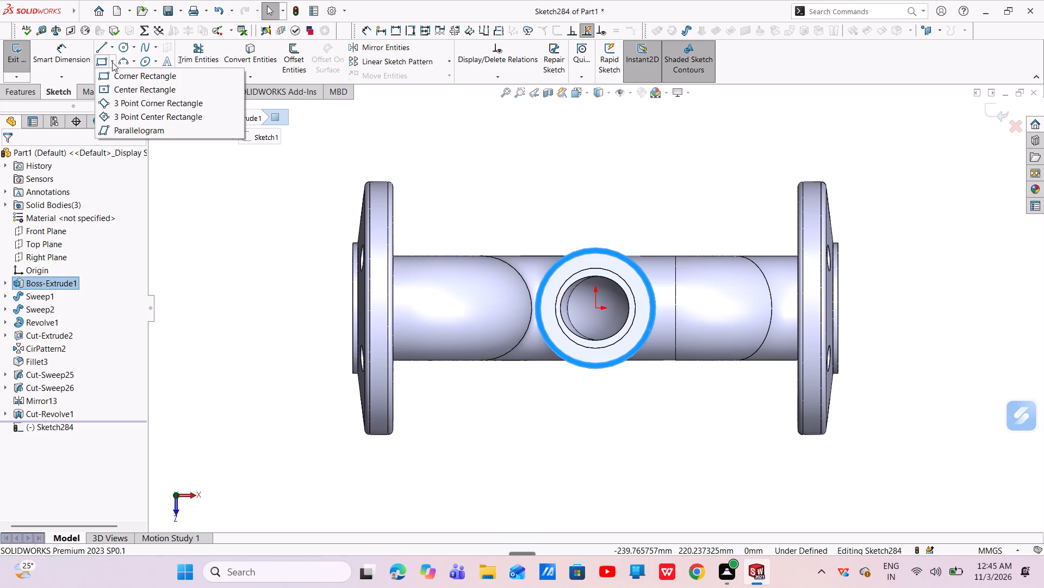
{"action": "left_click", "coordinate": [112, 62]}
{"action": "left_click", "coordinate": [111, 64]}
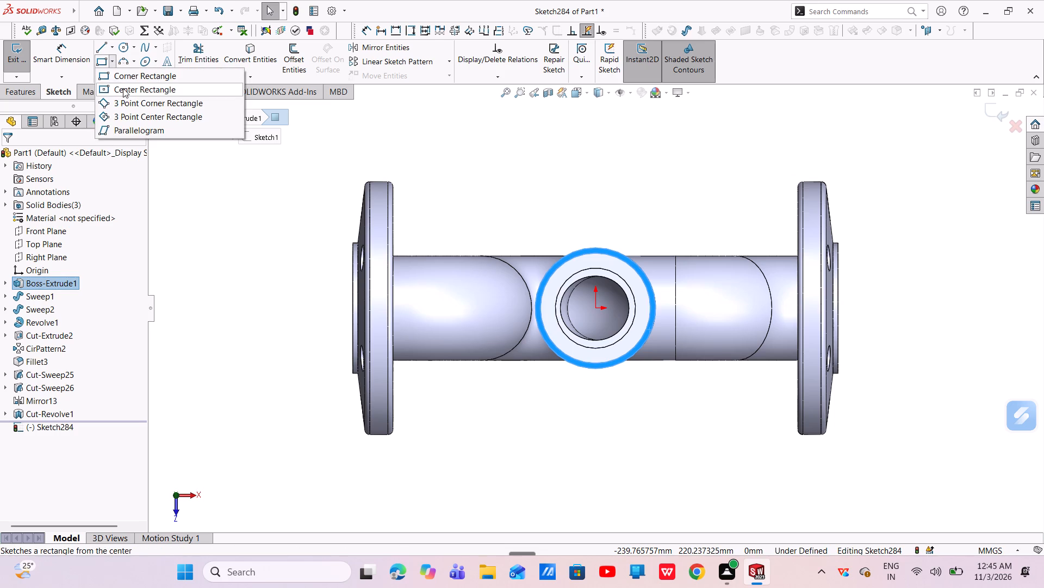
{"action": "left_click", "coordinate": [123, 88]}
{"action": "left_click", "coordinate": [599, 307]}
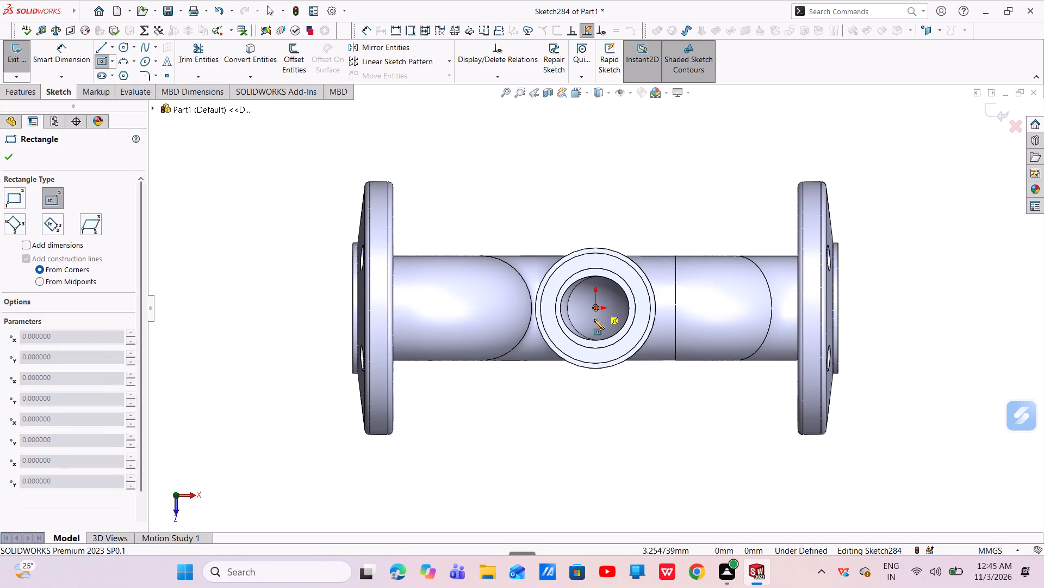
{"action": "left_click", "coordinate": [702, 413]}
{"action": "right_click", "coordinate": [703, 413]}
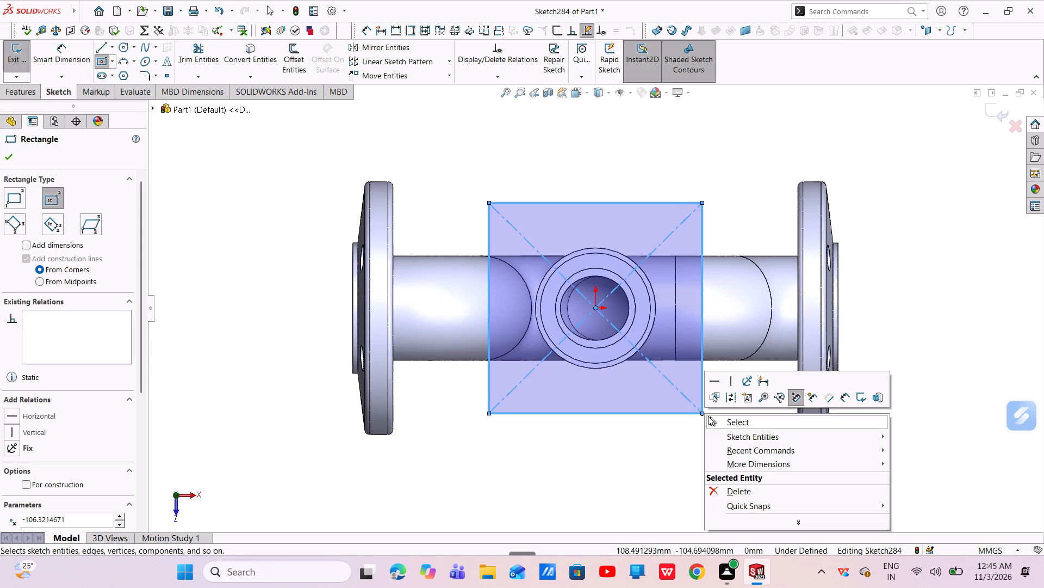
{"action": "left_click", "coordinate": [712, 419]}
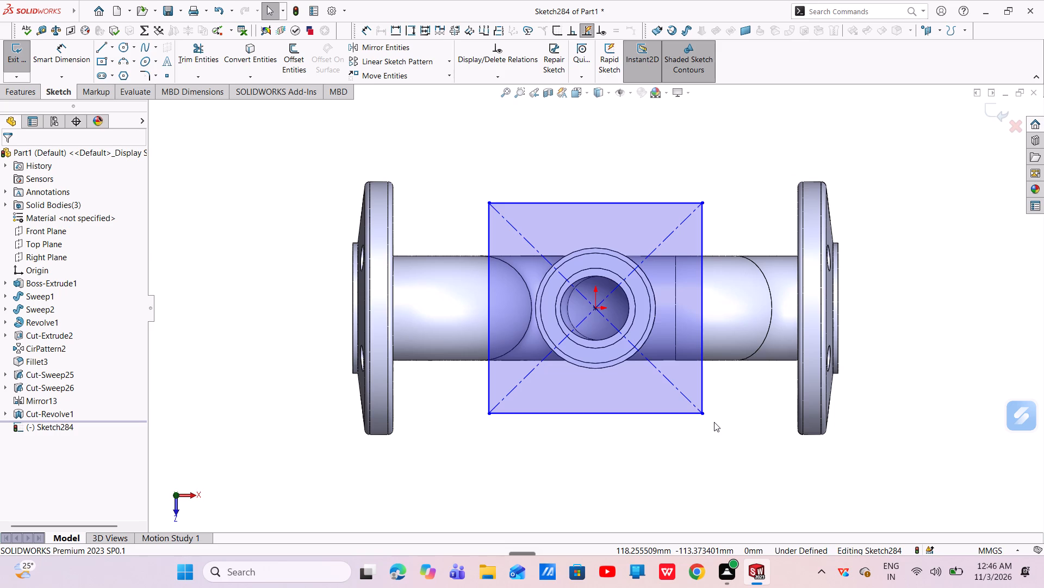
Make all four sides of the rectangle equal in length.
{"action": "left_click_drag", "start_coordinate": [609, 182], "coordinate": [549, 255]}
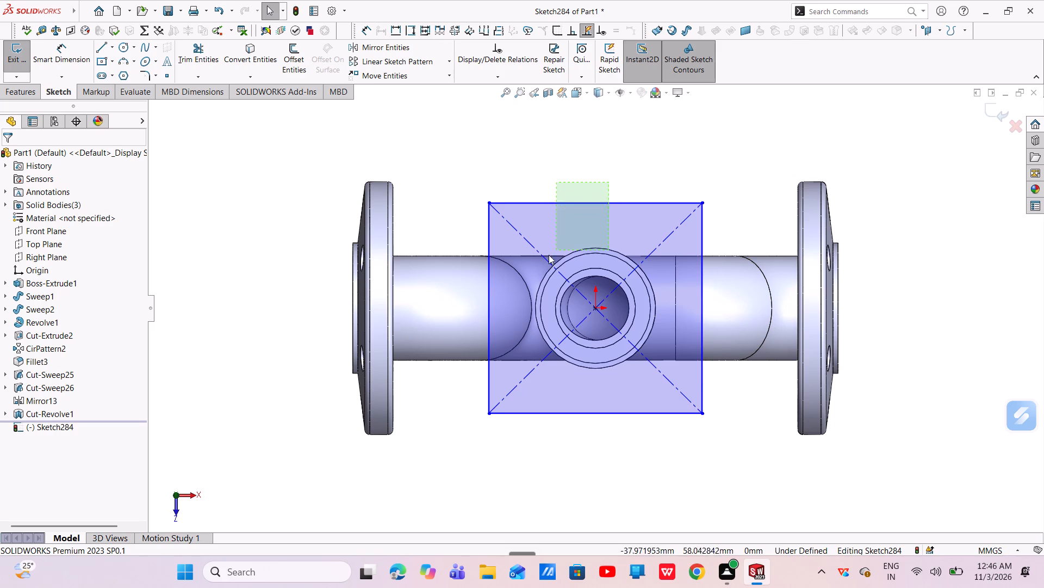
{"action": "left_click_drag", "start_coordinate": [549, 255], "coordinate": [719, 450]}
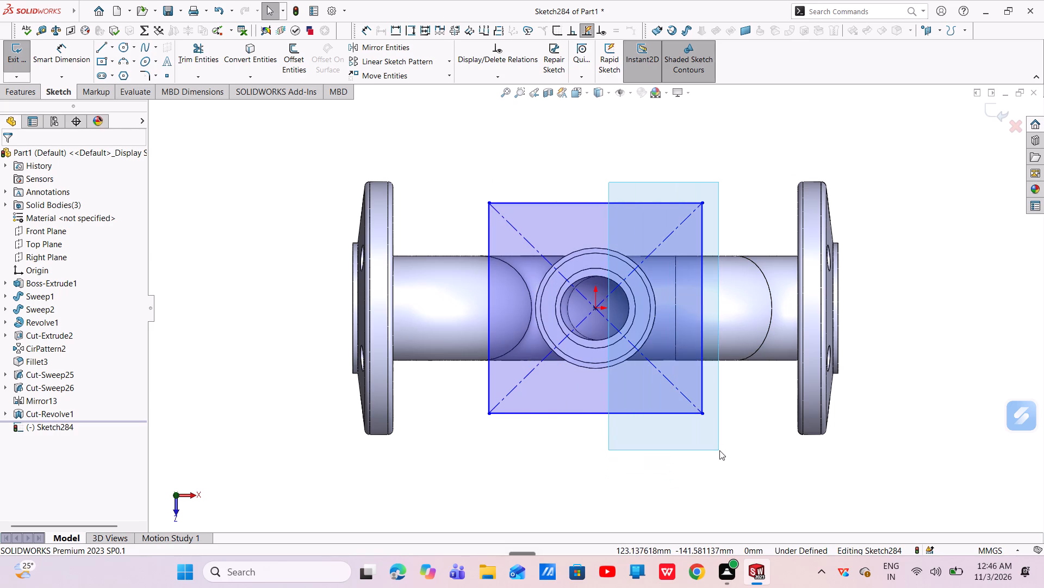
{"action": "left_click_drag", "start_coordinate": [719, 450], "coordinate": [719, 450]}
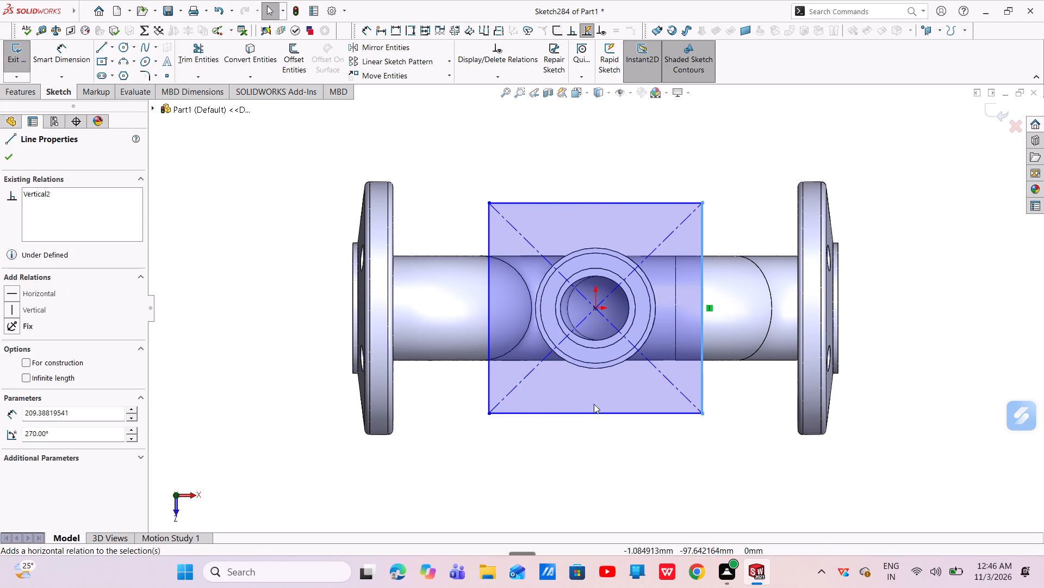
{"action": "key", "text": "Escape"}
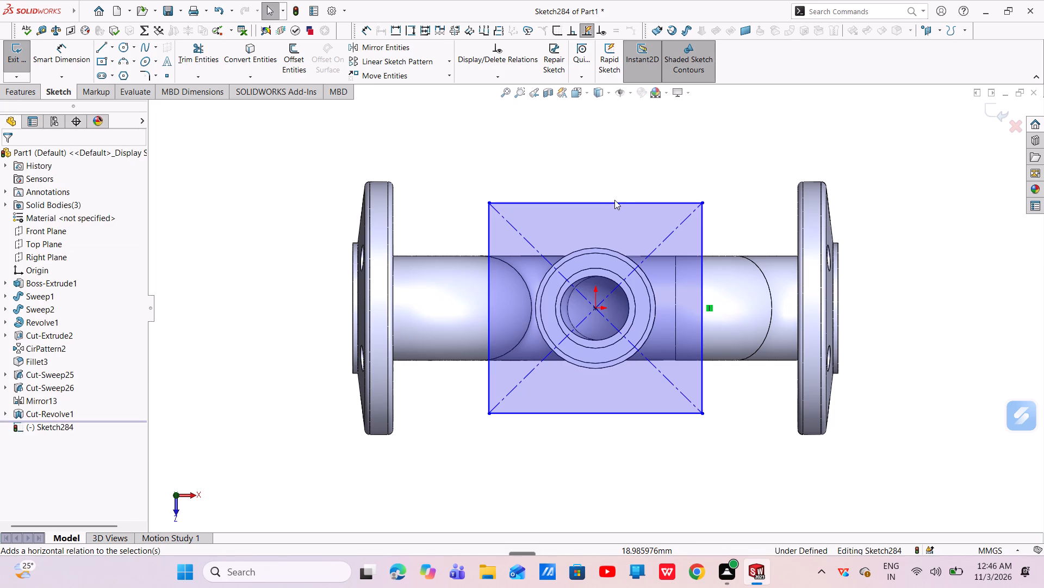
{"action": "left_click", "coordinate": [614, 204]}
{"action": "left_click", "coordinate": [489, 299], "text": "ctrl"}
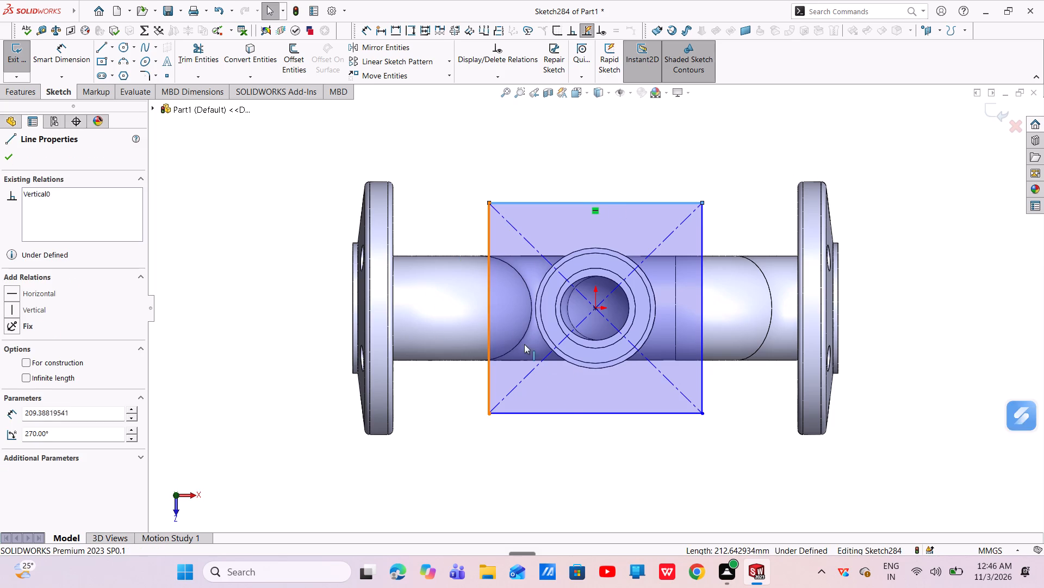
{"action": "left_click", "coordinate": [573, 412], "text": "ctrl"}
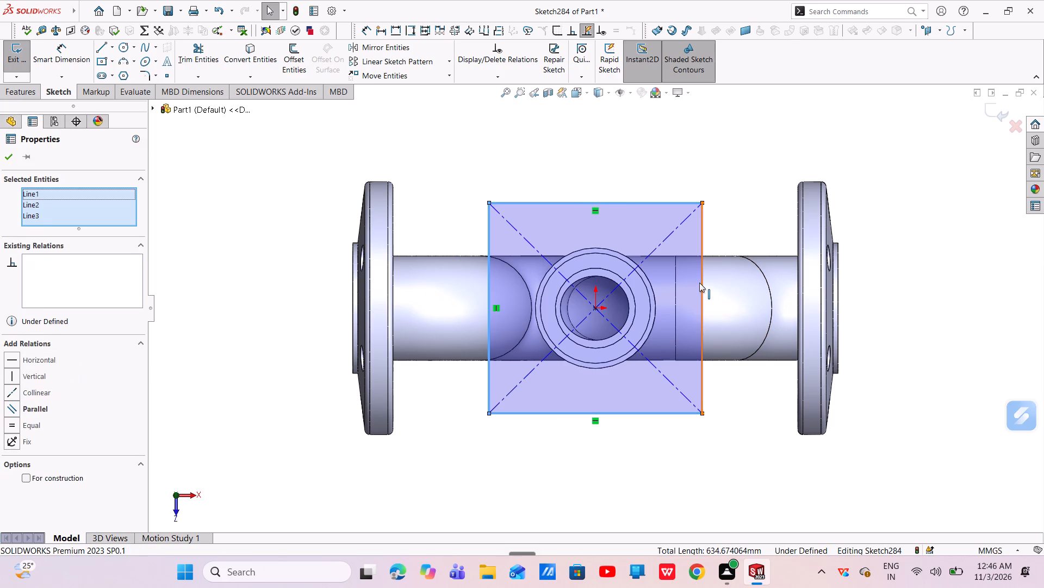
{"action": "left_click", "coordinate": [701, 282], "text": "ctrl"}
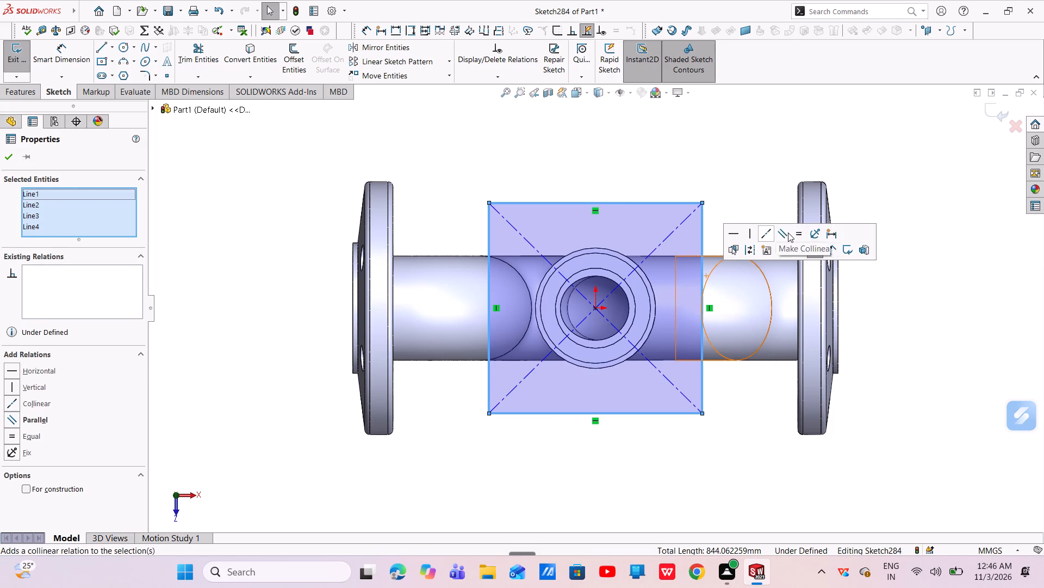
{"action": "left_click", "coordinate": [793, 234]}
{"action": "key", "text": "Escape"}
{"action": "key", "text": "Escape"}
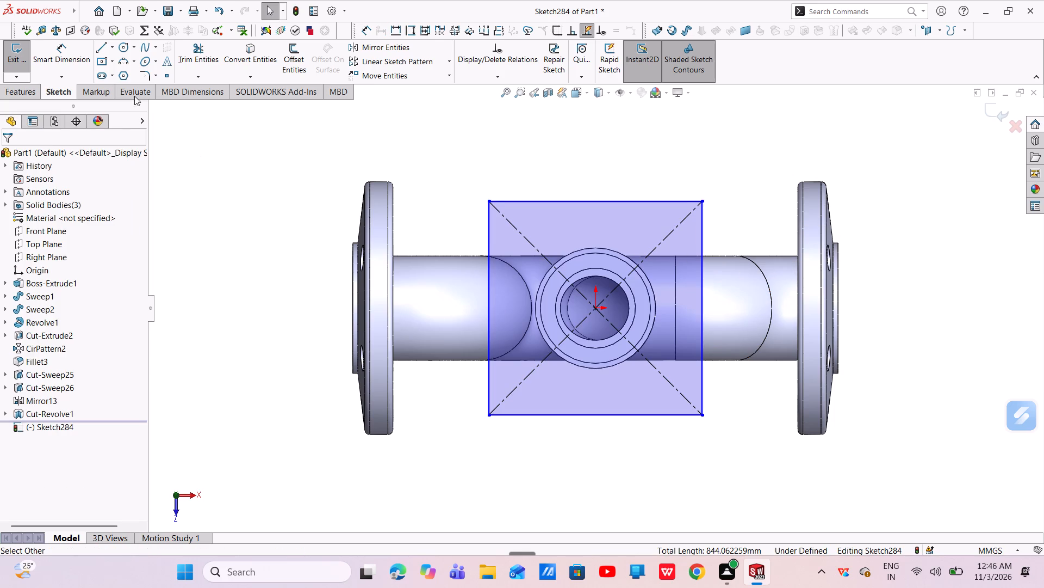
Dimension one vertical side of the square to 225 mm.
{"action": "left_click", "coordinate": [73, 58]}
{"action": "left_click", "coordinate": [703, 253]}
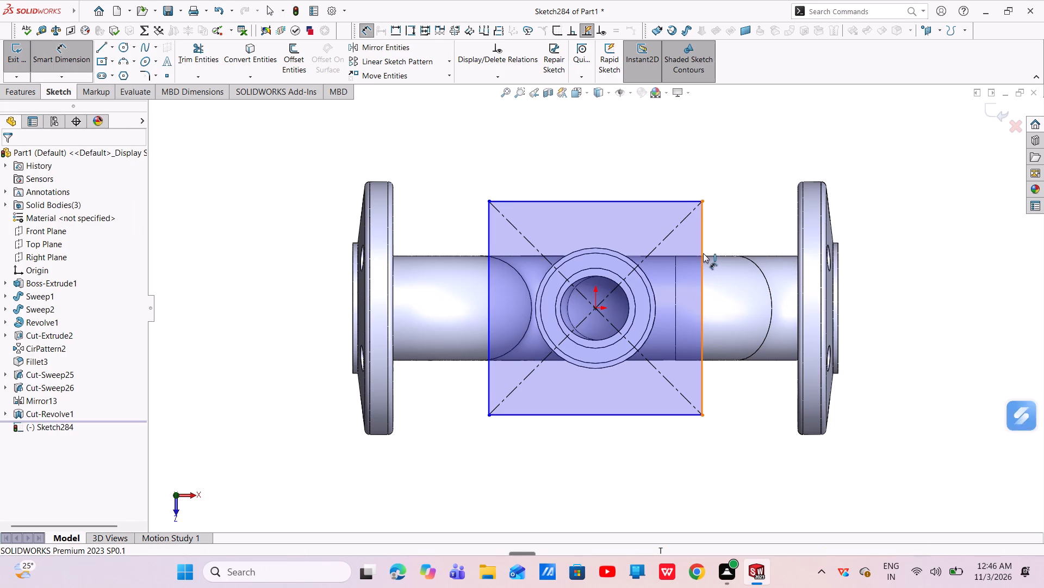
{"action": "left_click", "coordinate": [749, 256]}
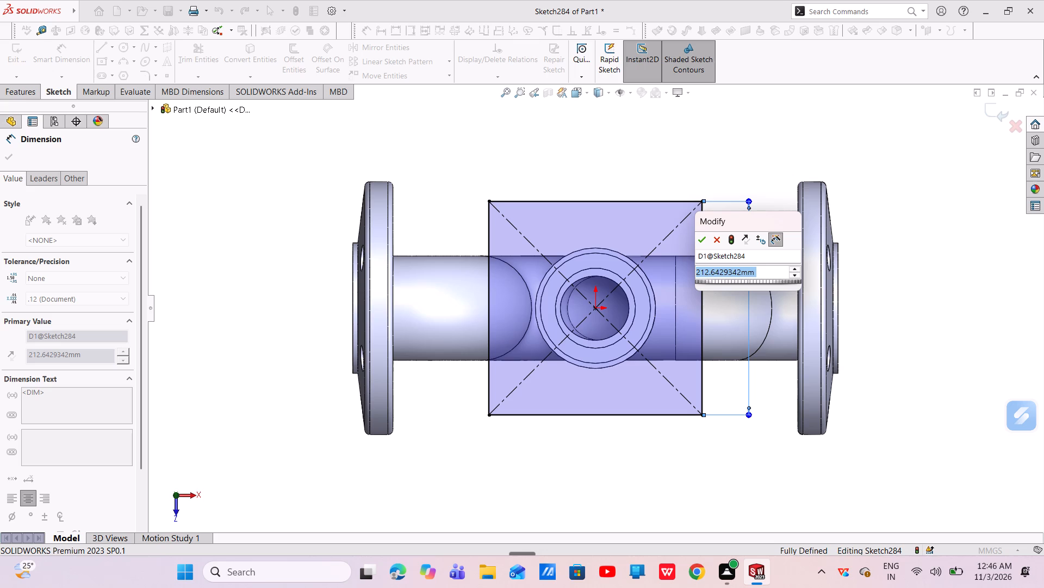
{"action": "key", "text": "BackSpace"}
{"action": "type", "text": "225"}
{"action": "key", "text": "Return"}
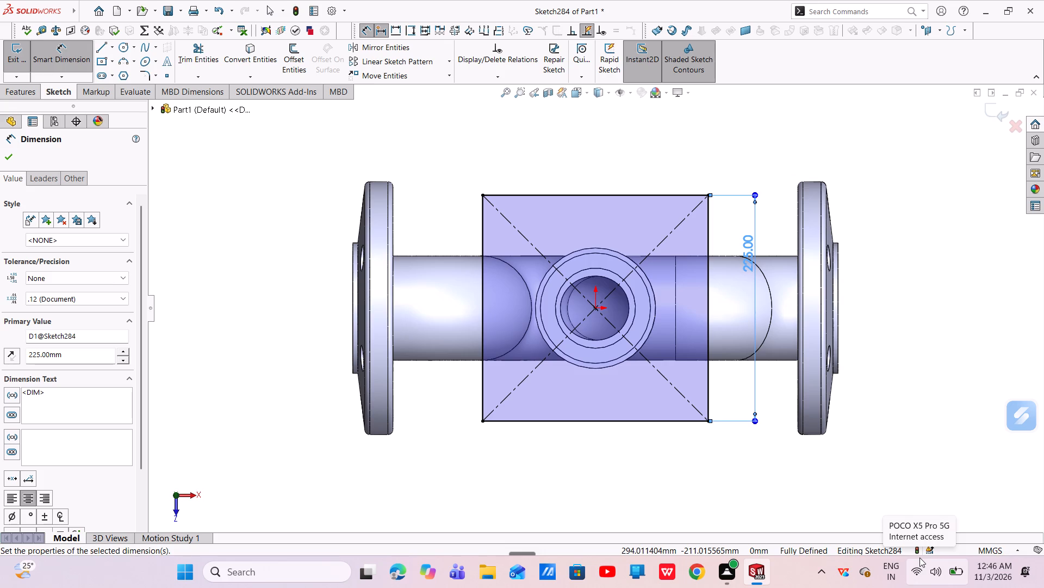
{"action": "left_click", "coordinate": [9, 151]}
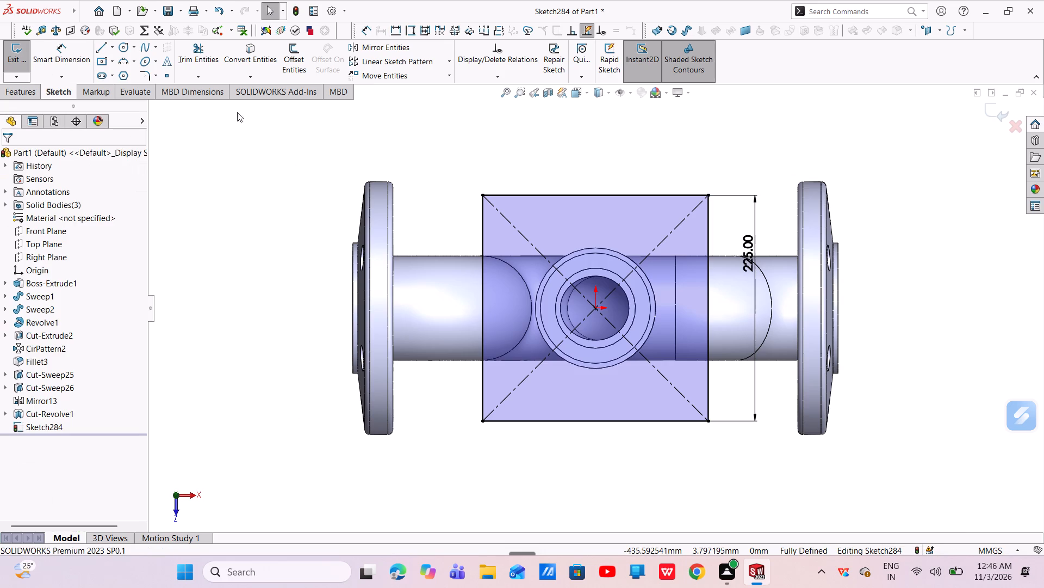
Round all four corners of the square with 40 mm sketch fillets, accepting removal of the equal-length relations.
{"action": "left_click", "coordinate": [146, 75]}
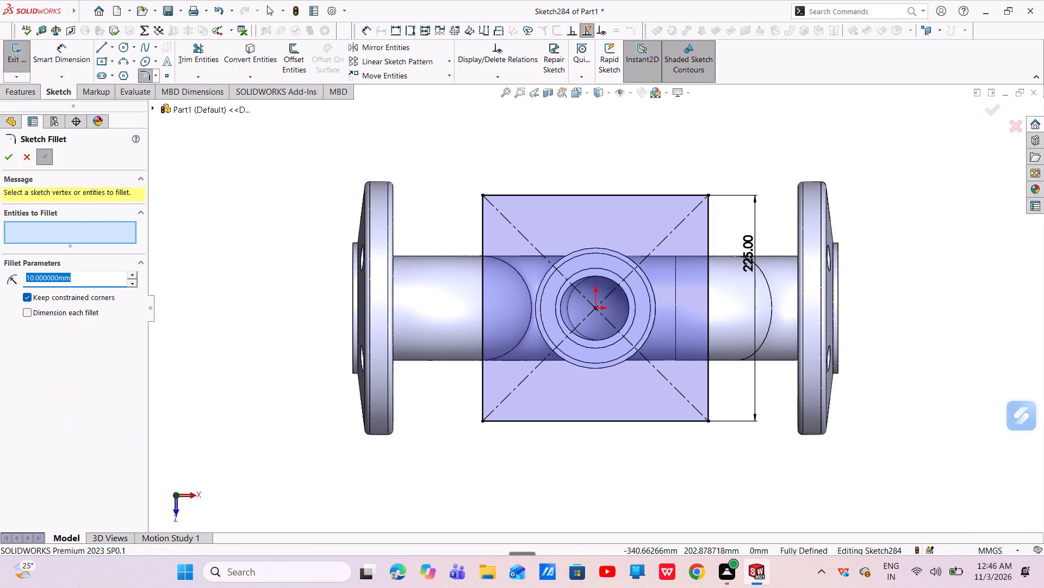
{"action": "key", "text": "BackSpace"}
{"action": "key", "text": "4"}
{"action": "key", "text": "0"}
{"action": "key", "text": "Return"}
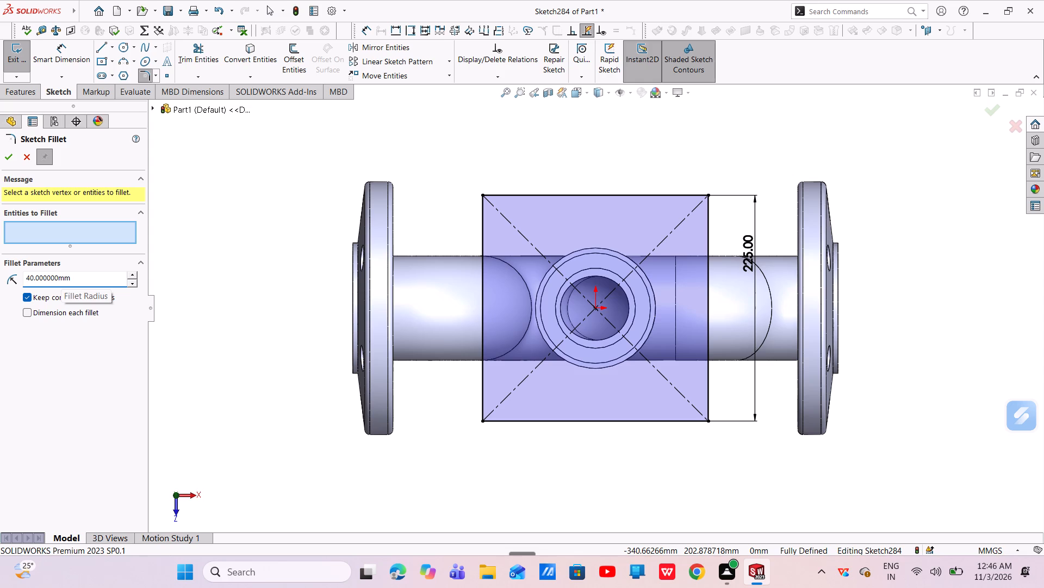
{"action": "left_click", "coordinate": [484, 194]}
{"action": "left_click", "coordinate": [543, 295]}
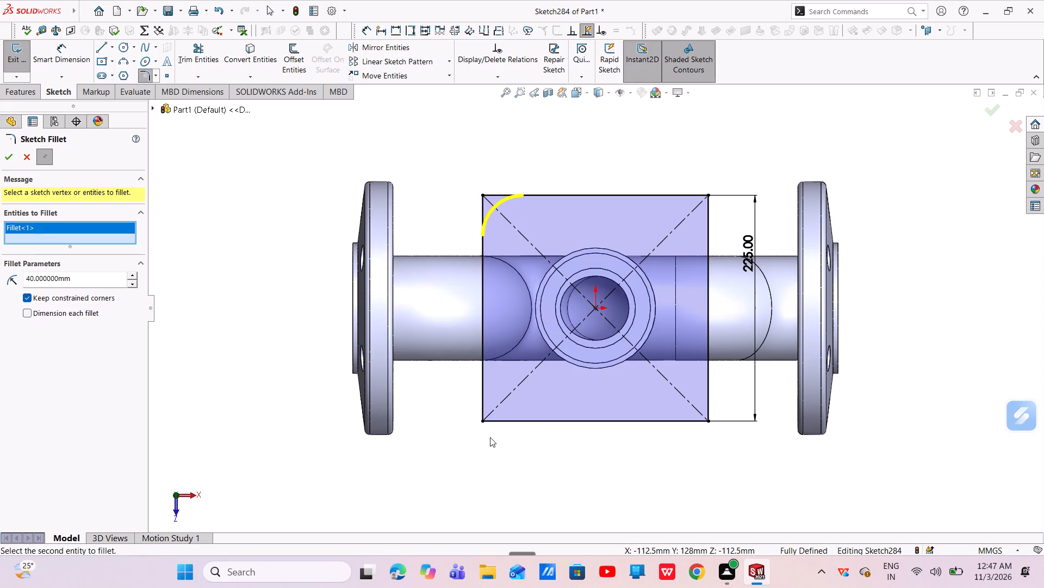
{"action": "left_click", "coordinate": [484, 419]}
{"action": "left_click", "coordinate": [543, 294]}
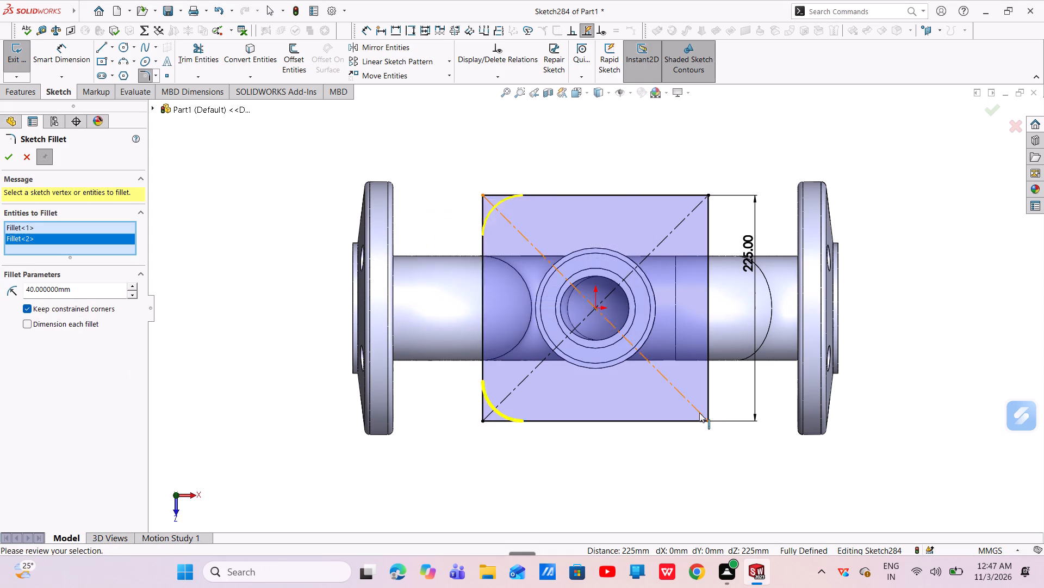
{"action": "left_click", "coordinate": [710, 420]}
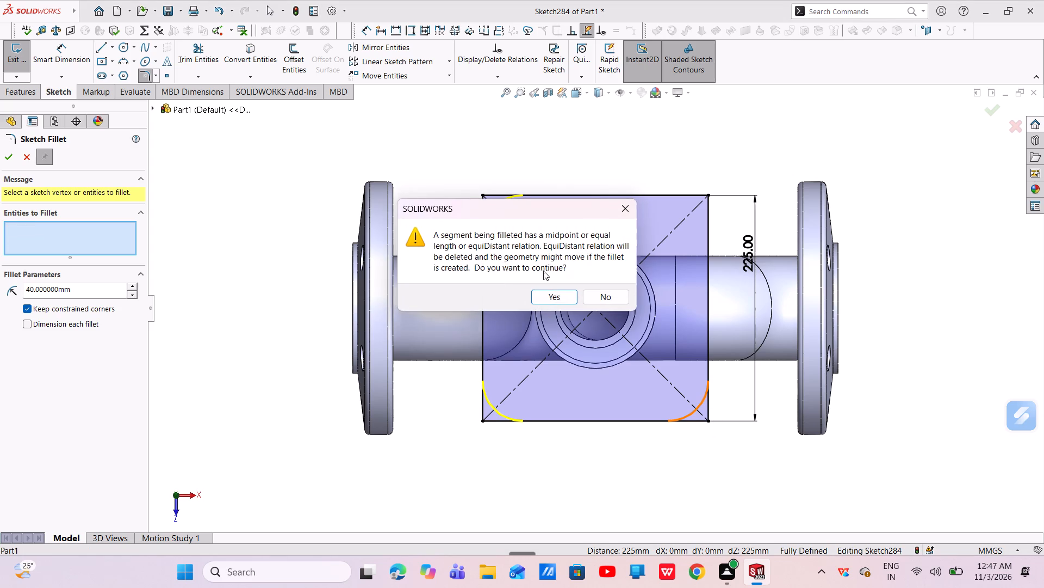
{"action": "left_click", "coordinate": [543, 295]}
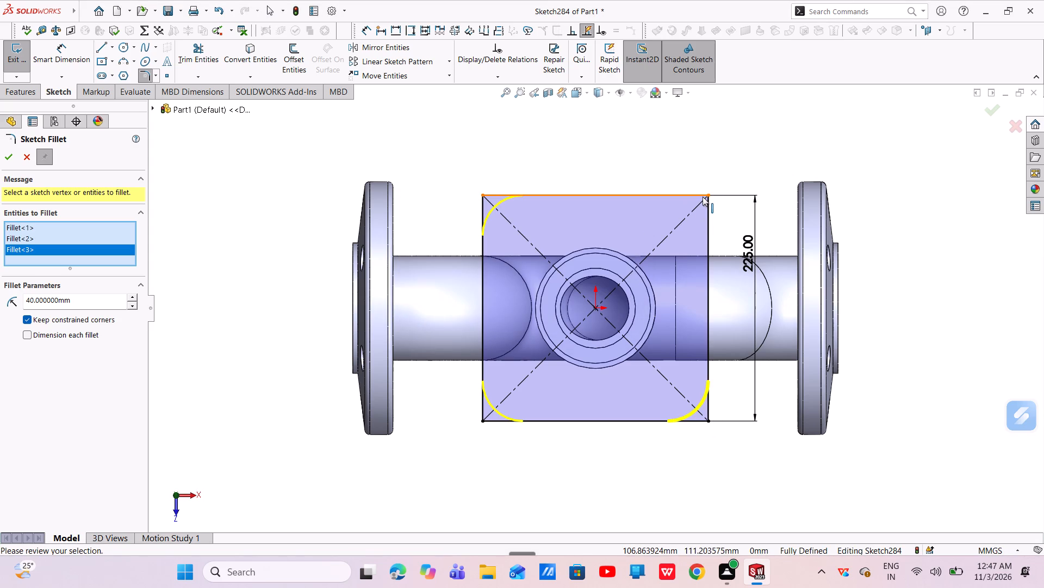
{"action": "left_click", "coordinate": [708, 195]}
{"action": "left_click", "coordinate": [554, 297]}
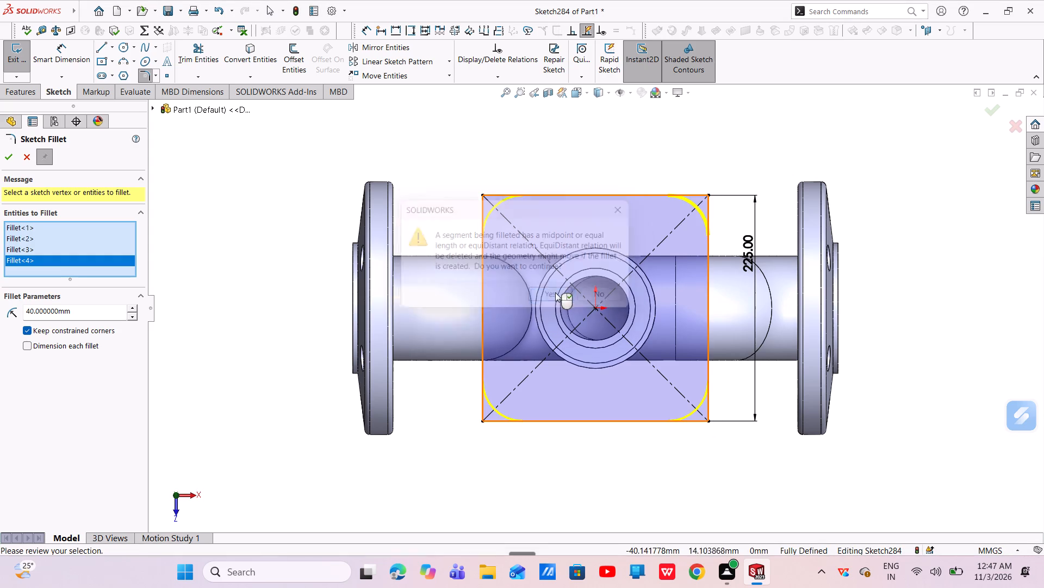
{"action": "left_click", "coordinate": [10, 158]}
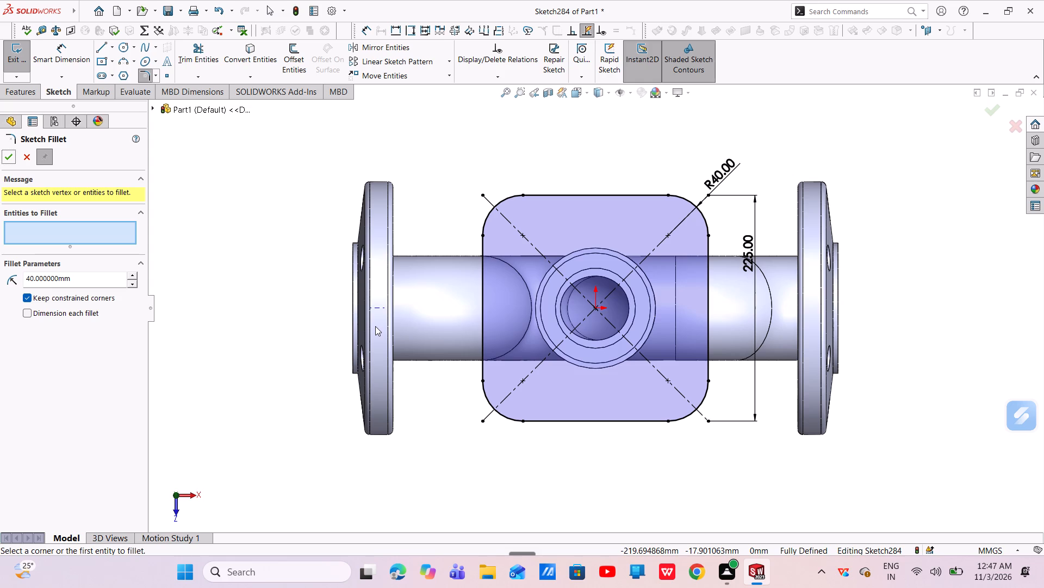
{"action": "left_click", "coordinate": [9, 157]}
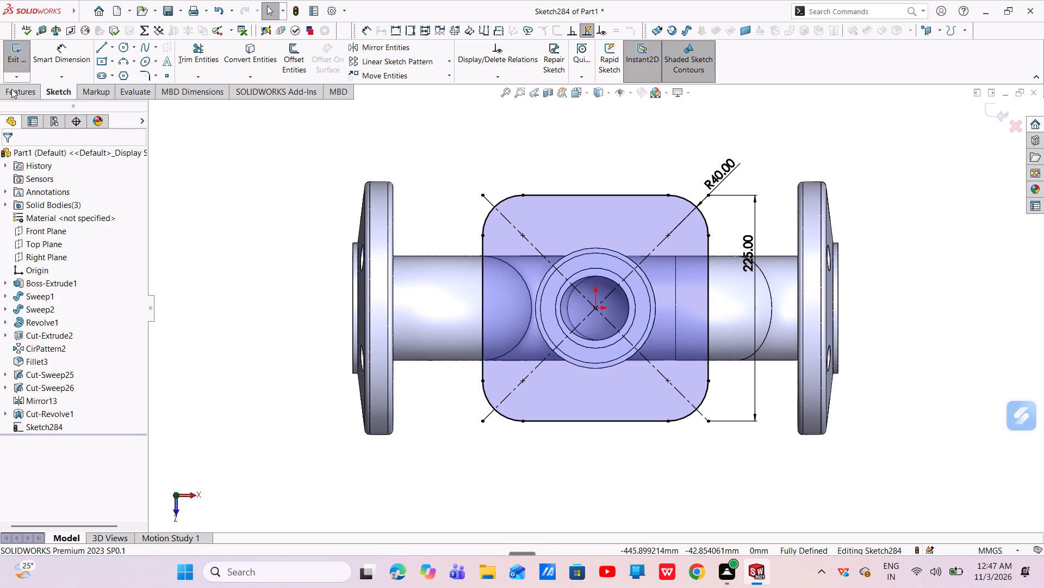
Extrude the rounded square 30 mm blind in the reversed direction, down along the cylinder, with the result merged.
{"action": "left_click", "coordinate": [11, 89]}
{"action": "left_click", "coordinate": [21, 69]}
{"action": "middle_click_drag", "start_coordinate": [525, 375], "coordinate": [540, 232]}
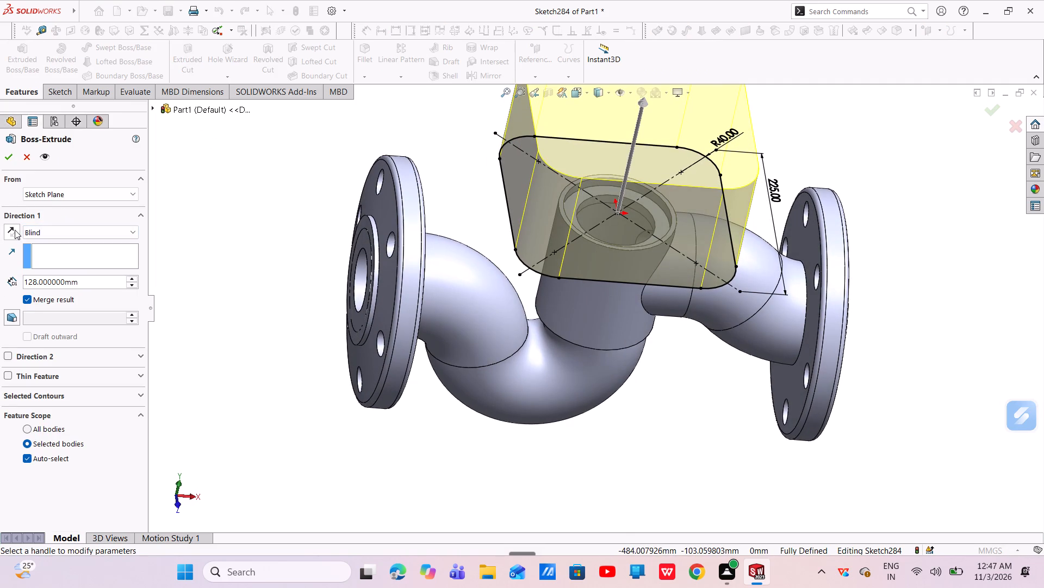
{"action": "left_click", "coordinate": [15, 230]}
{"action": "left_click_drag", "start_coordinate": [79, 278], "coordinate": [4, 303]}
{"action": "key", "text": "BackSpace"}
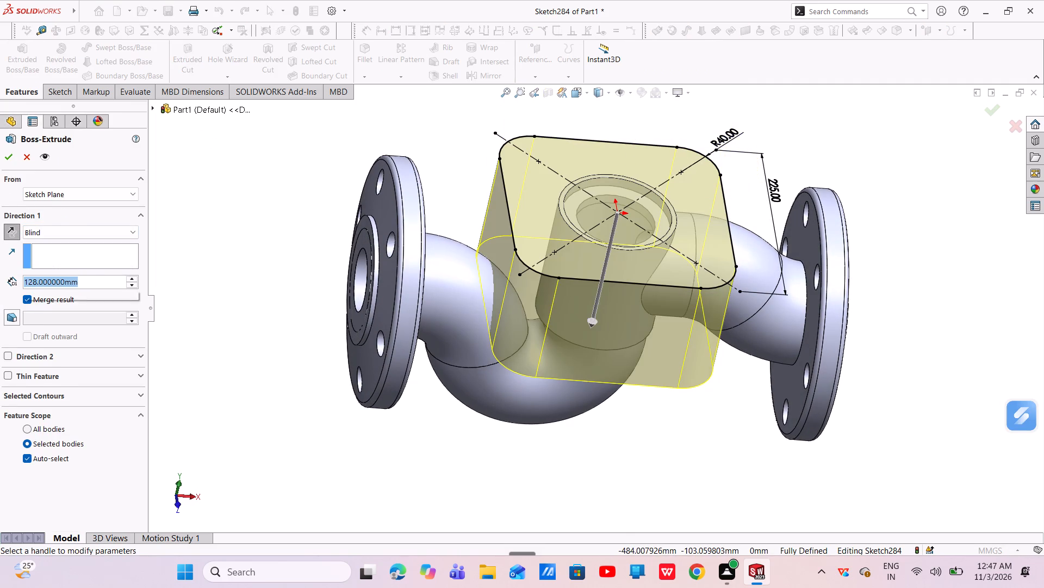
{"action": "type", "text": "30"}
{"action": "key", "text": "Return"}
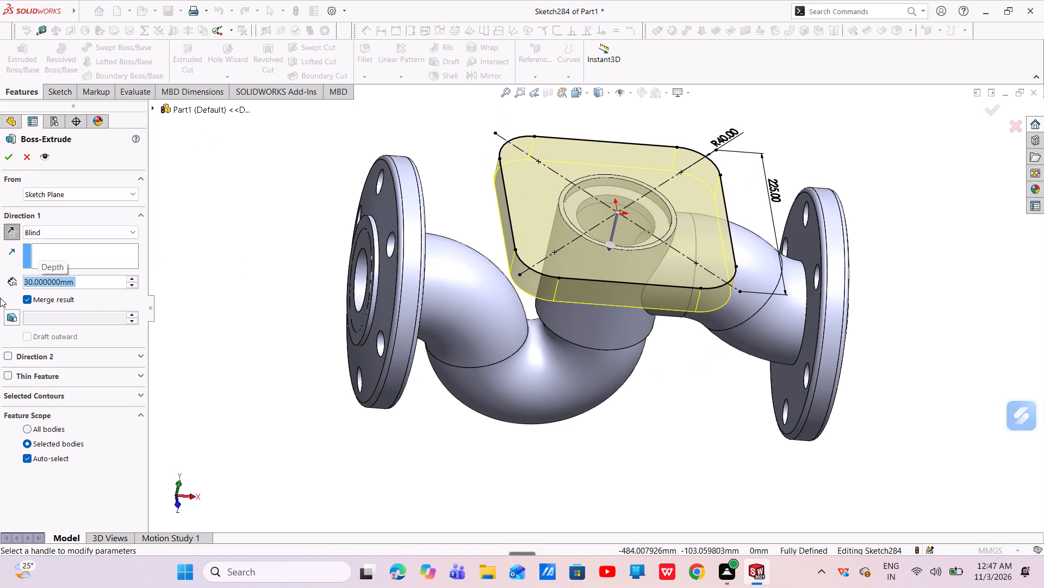
{"action": "left_click", "coordinate": [5, 152]}
{"action": "middle_click_drag", "start_coordinate": [577, 278], "coordinate": [575, 279]}
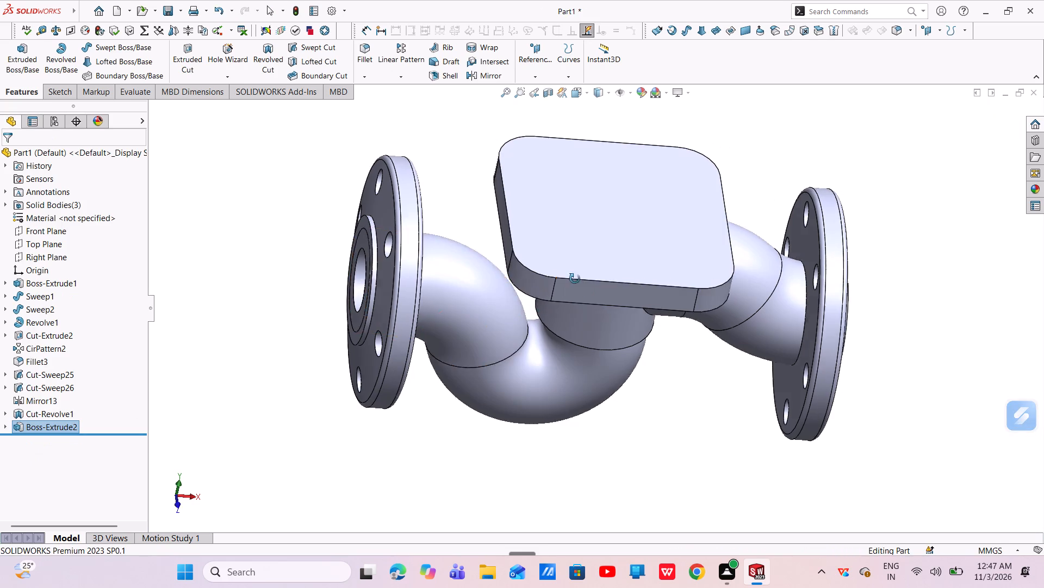
{"action": "middle_click_drag", "start_coordinate": [575, 279], "coordinate": [558, 309]}
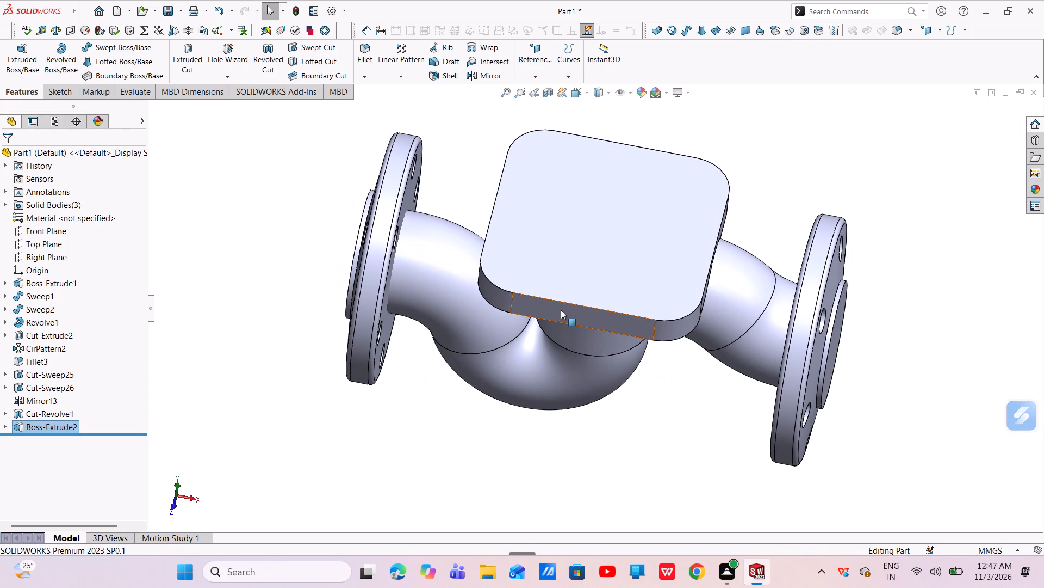
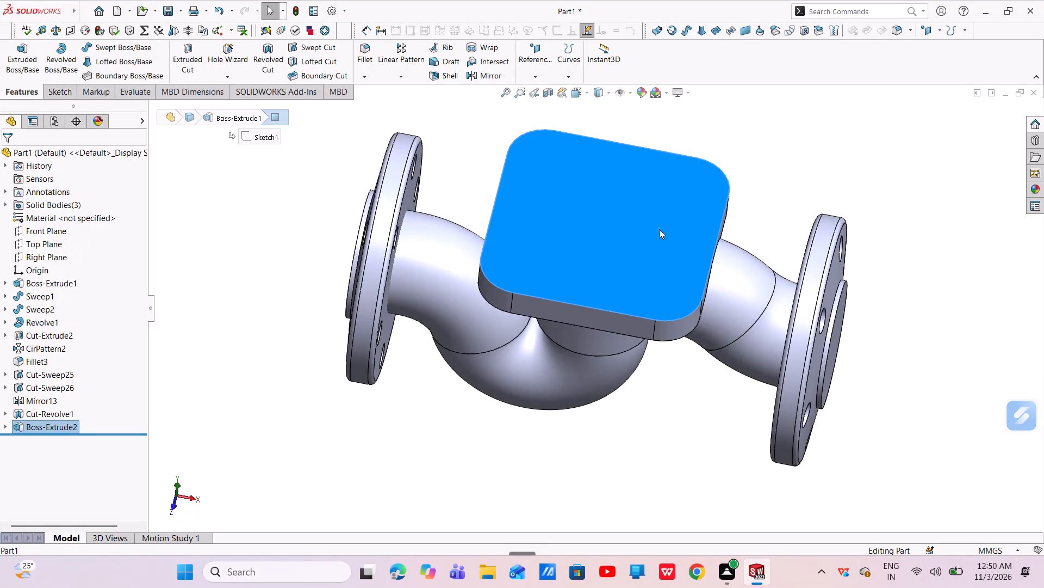
Undo the new sketch on the square flange's top face and the solid 30 mm flange extrusion, returning to the rounded-square sketch.
{"action": "left_click", "coordinate": [707, 199]}
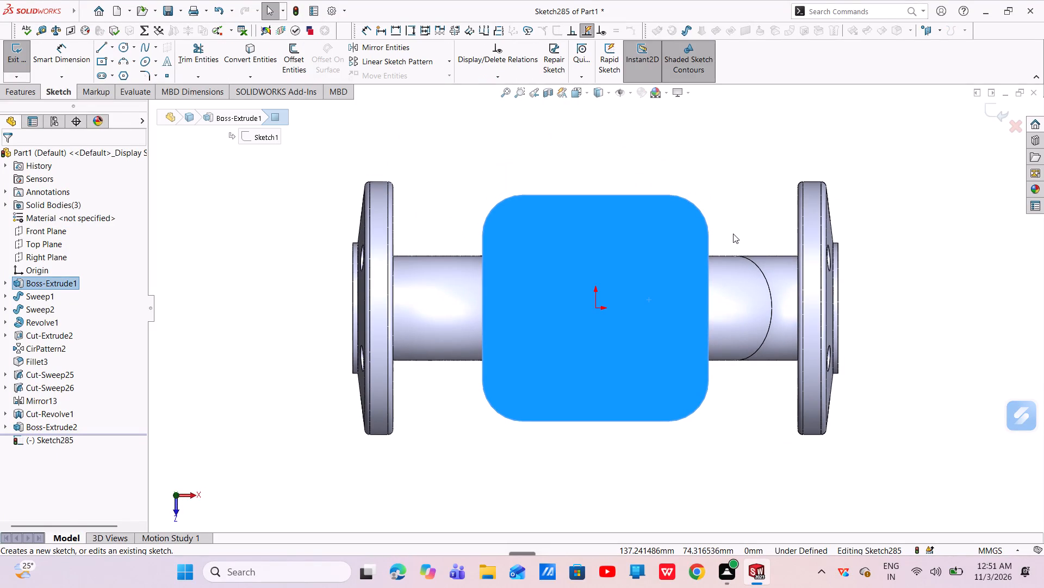
{"action": "key", "text": "ctrl+z"}
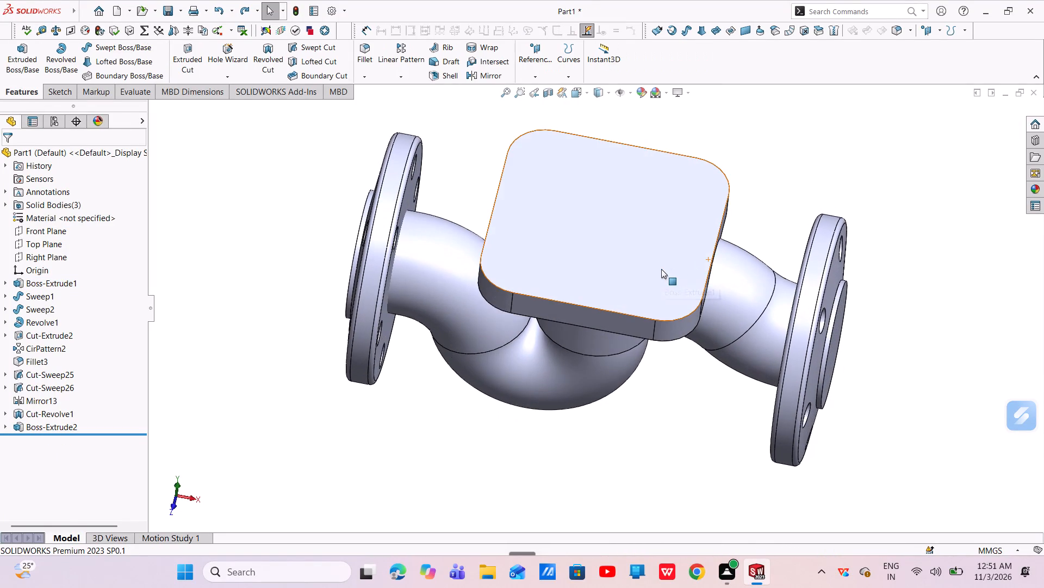
{"action": "key", "text": "ctrl+z"}
Convert the inner and outer circular rim edges of the central cylinder's top face into the rounded-square sketch.
{"action": "middle_click_drag", "start_coordinate": [627, 367], "coordinate": [598, 260]}
{"action": "scroll", "coordinate": [598, 260], "scroll_direction": "down", "scroll_amount": 1}
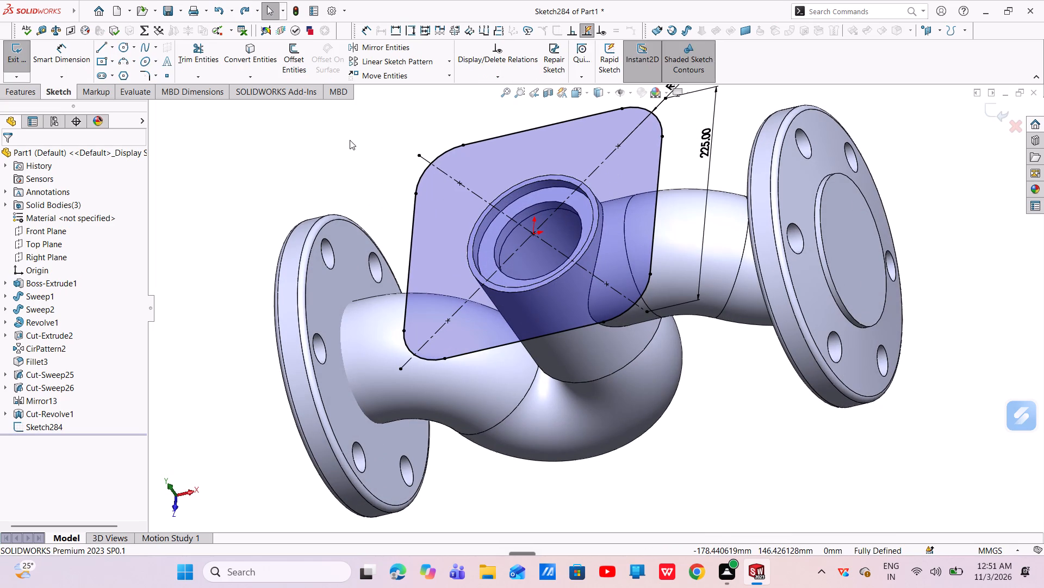
{"action": "left_click", "coordinate": [262, 53]}
{"action": "left_click", "coordinate": [488, 211]}
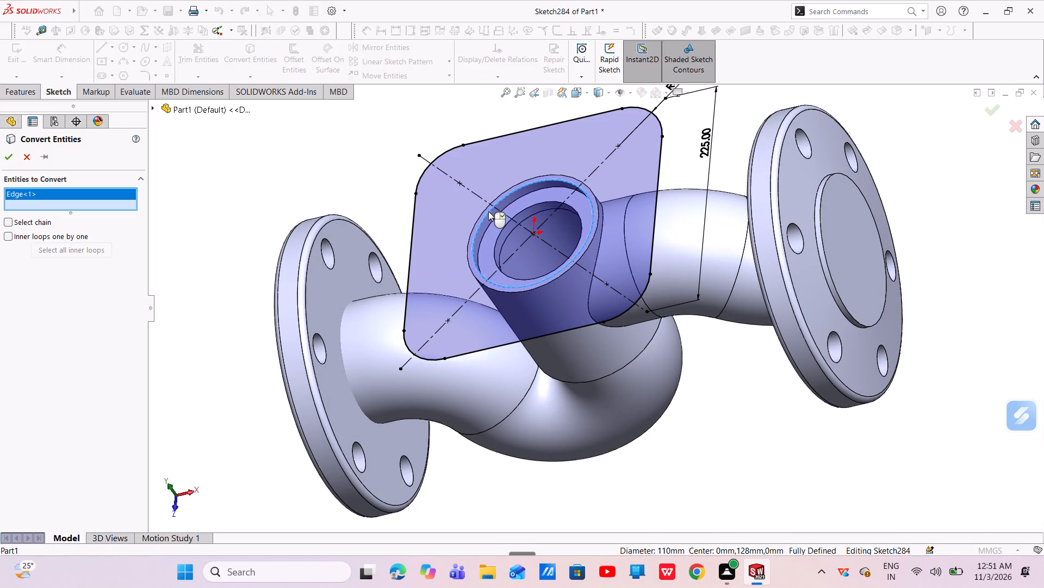
{"action": "left_click", "coordinate": [484, 211]}
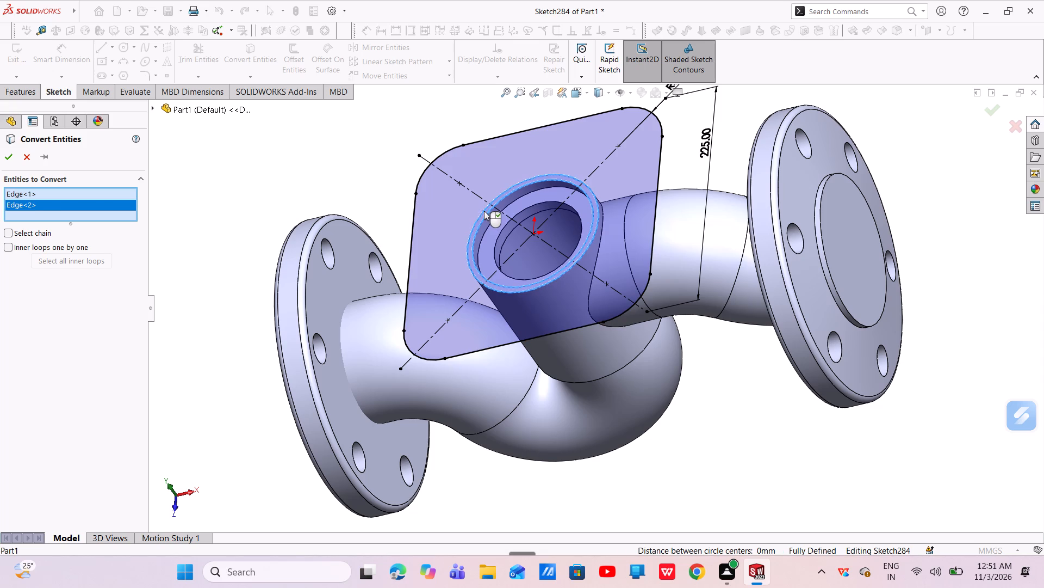
{"action": "left_click", "coordinate": [9, 158]}
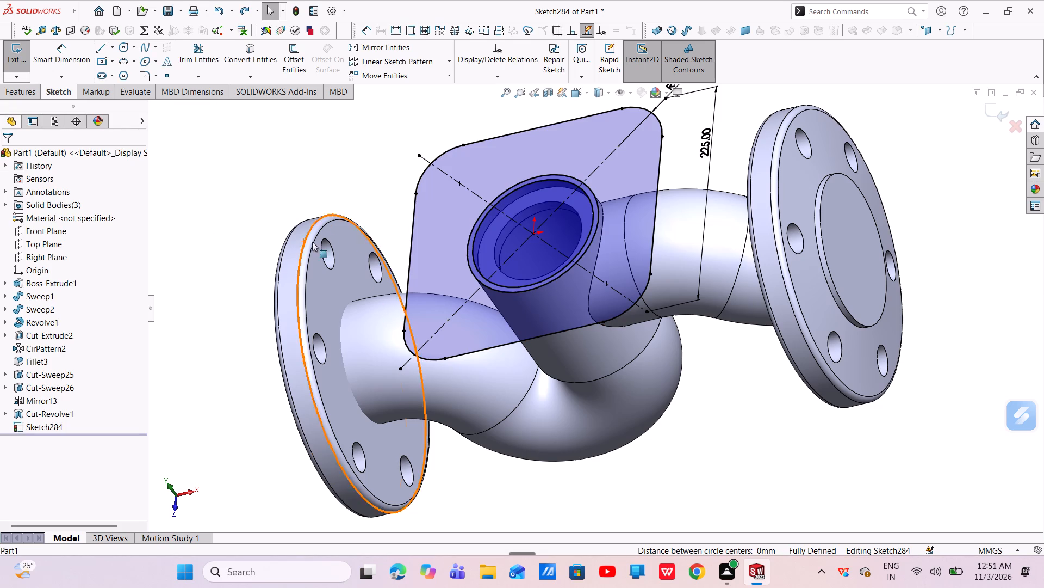
Extrude only the region between the rounded square and the cylinder's outer circle 30 mm blind, reversed down the cylinder, with the result merged.
{"action": "left_click", "coordinate": [5, 96]}
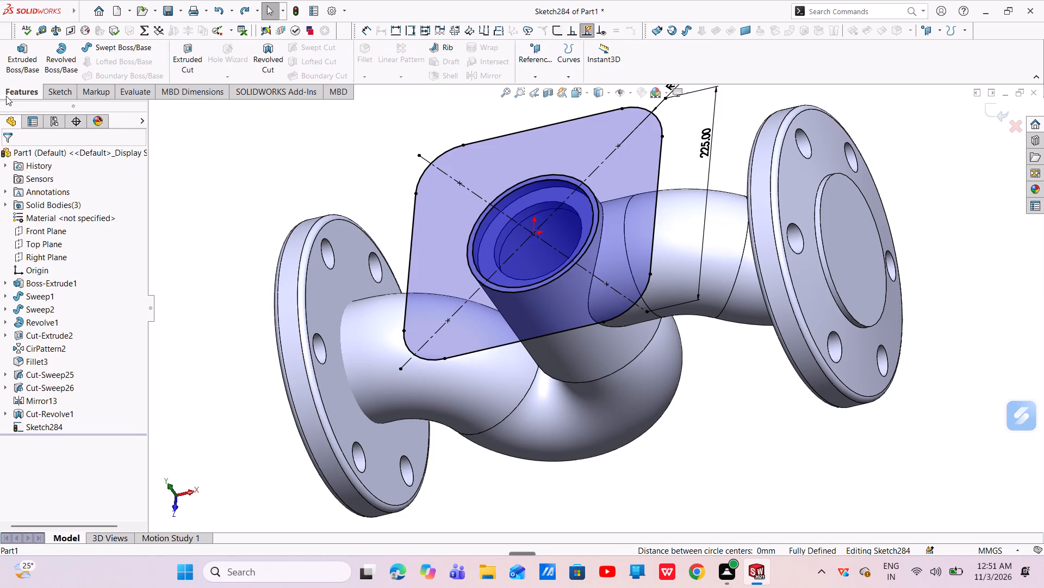
{"action": "left_click", "coordinate": [187, 64]}
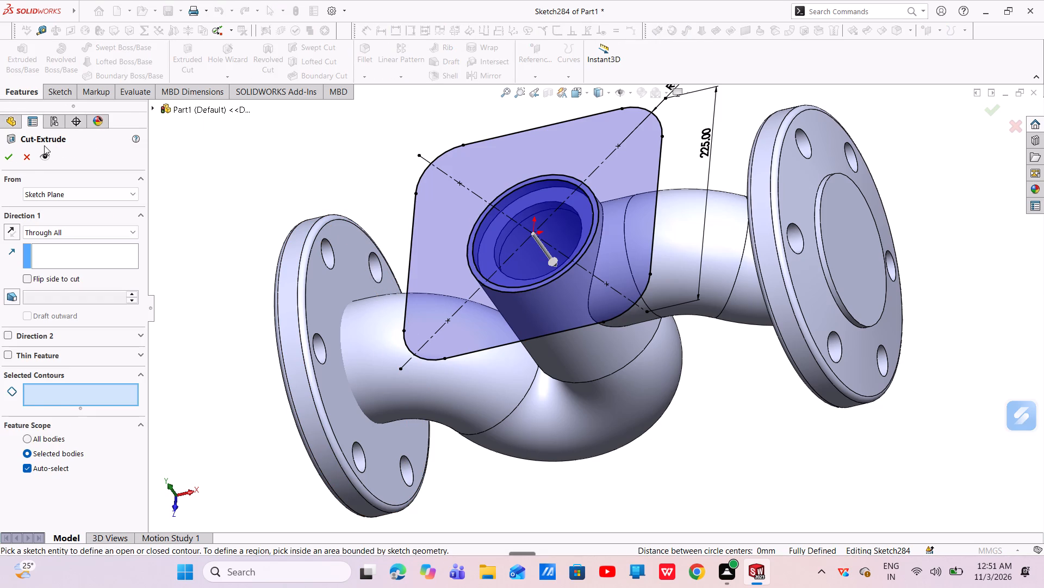
{"action": "left_click", "coordinate": [32, 153]}
{"action": "left_click", "coordinate": [34, 62]}
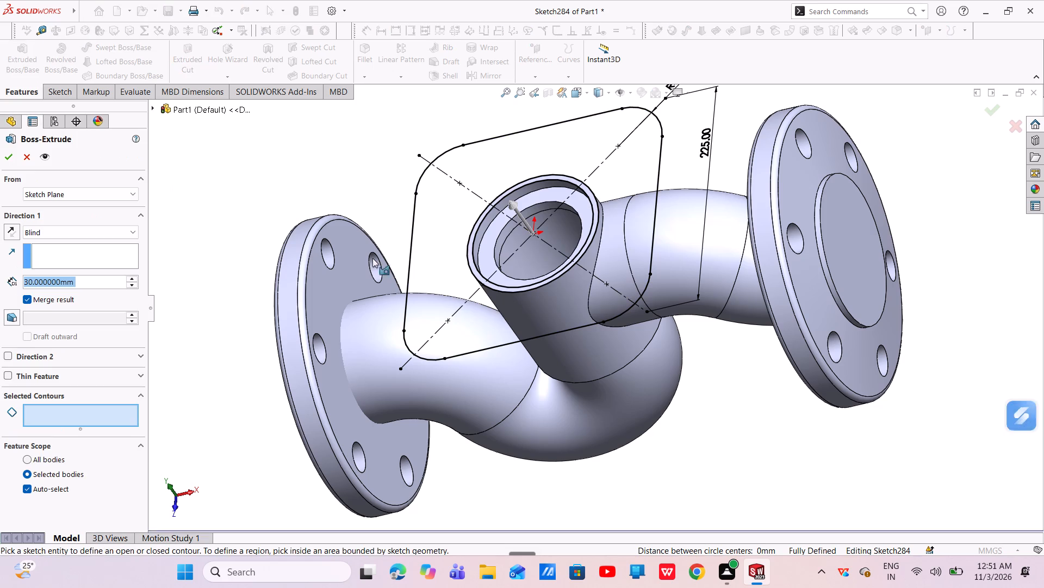
{"action": "left_click", "coordinate": [450, 253]}
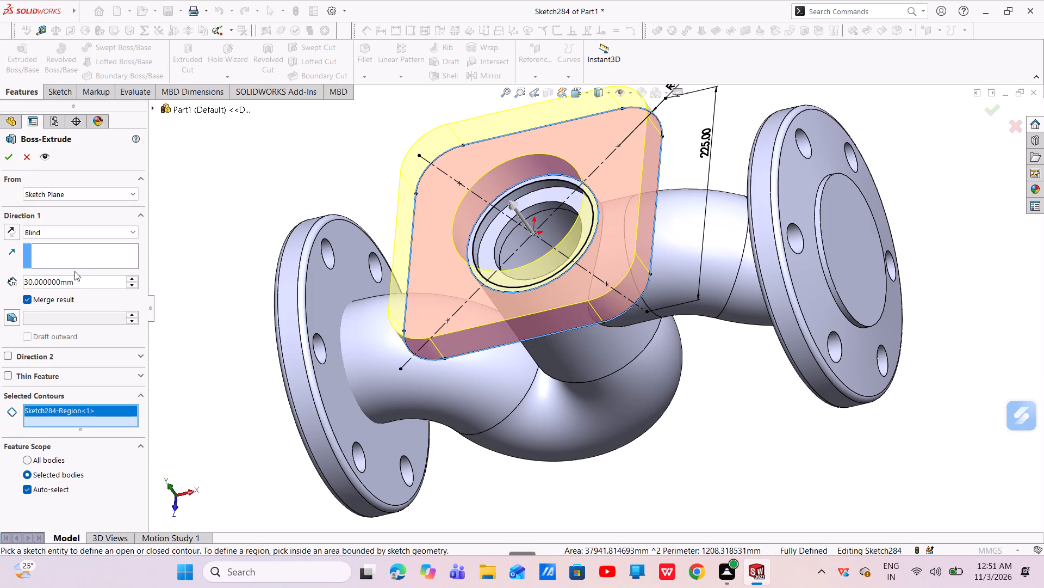
{"action": "left_click", "coordinate": [6, 233]}
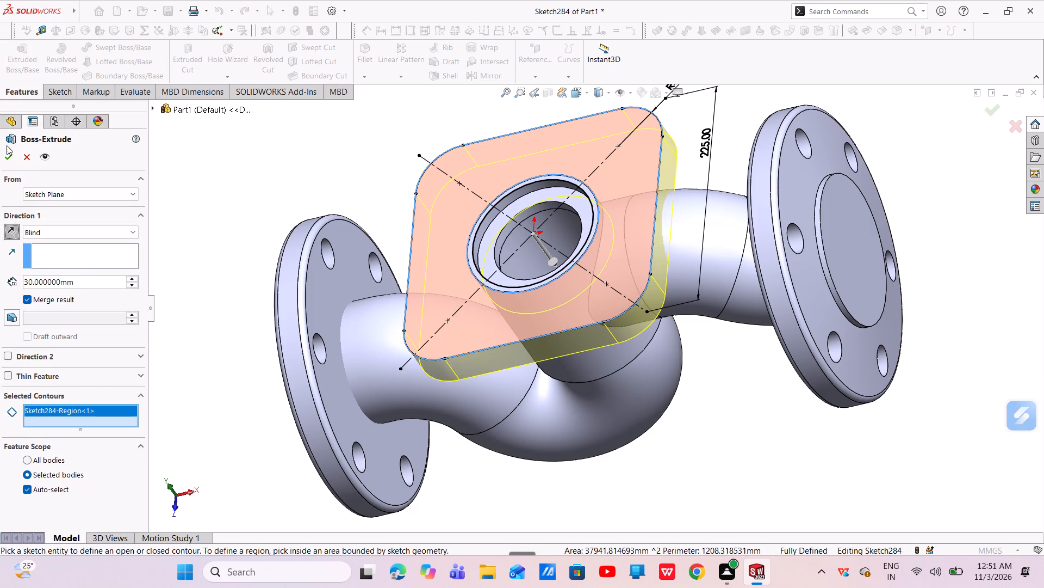
{"action": "left_click", "coordinate": [3, 155]}
On the square flange's top face, sketch a circle about 176 mm in diameter centred on the origin.
{"action": "middle_click_drag", "start_coordinate": [465, 235], "coordinate": [530, 294]}
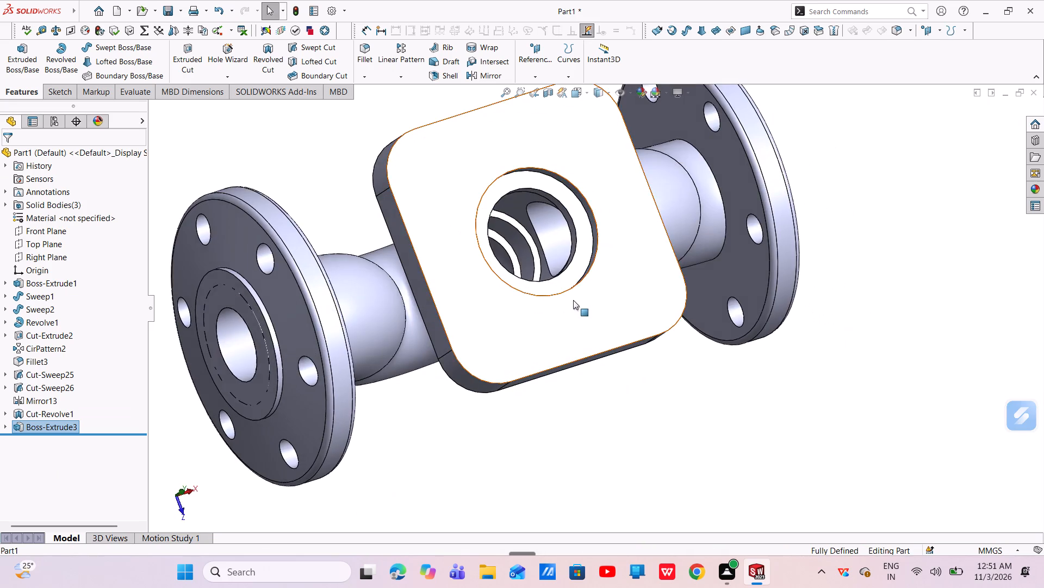
{"action": "middle_click_drag", "start_coordinate": [563, 303], "coordinate": [508, 287]}
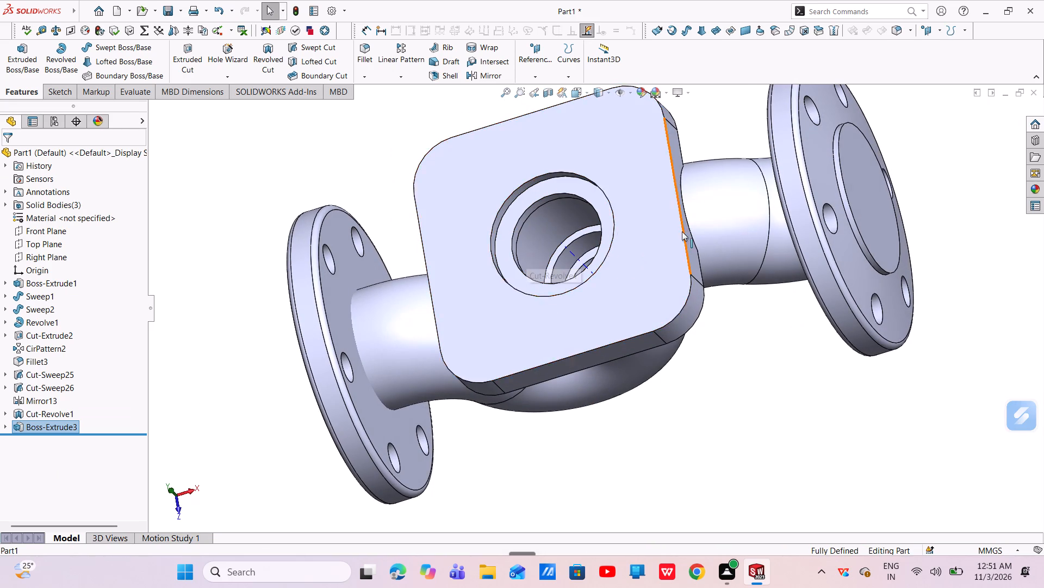
{"action": "left_click", "coordinate": [635, 287]}
{"action": "left_click", "coordinate": [683, 254]}
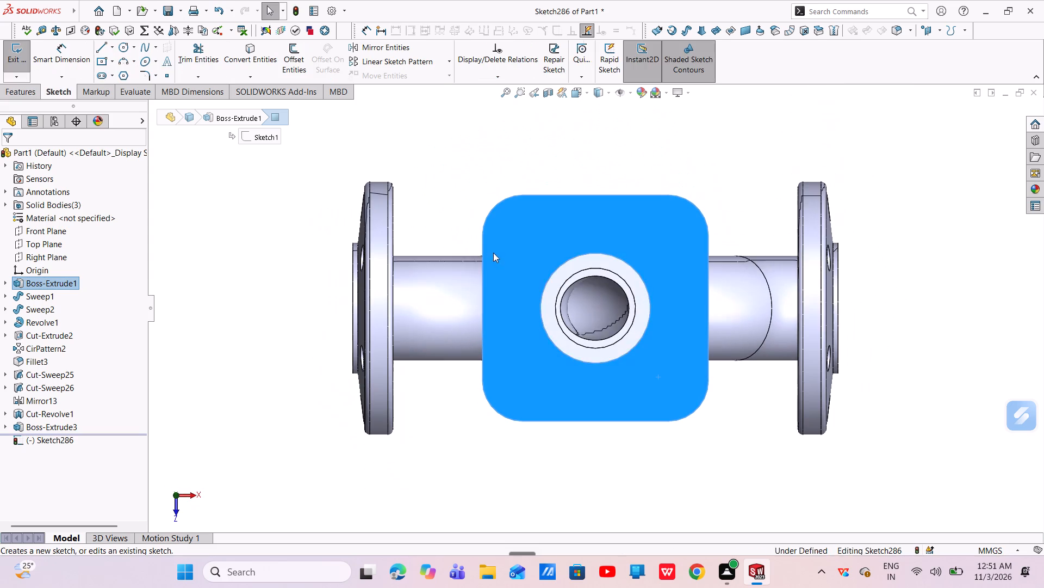
{"action": "left_click", "coordinate": [124, 47]}
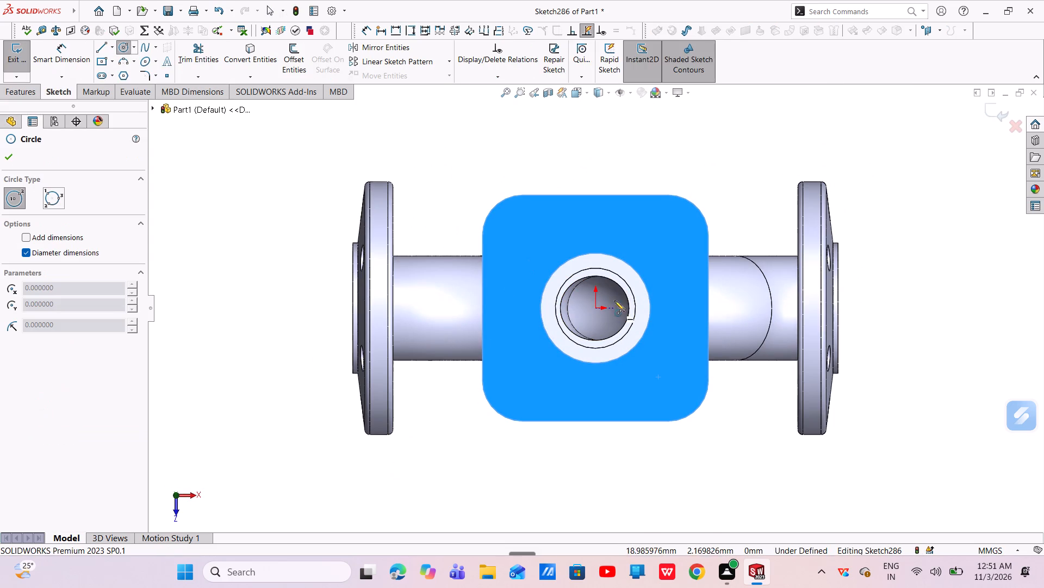
{"action": "left_click", "coordinate": [595, 310]}
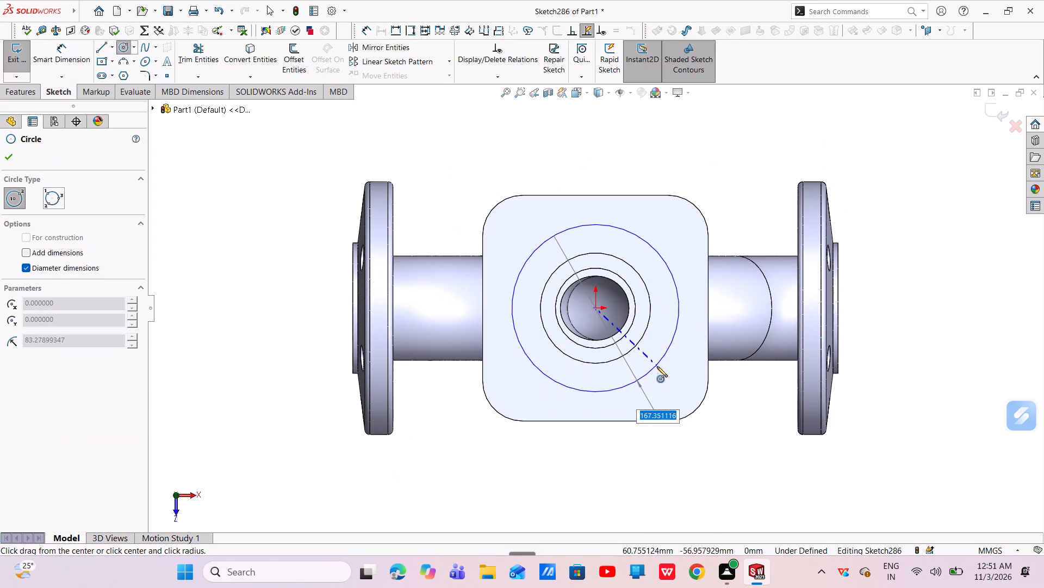
{"action": "left_click", "coordinate": [658, 370]}
{"action": "right_click", "coordinate": [658, 370]}
{"action": "left_click", "coordinate": [671, 372]}
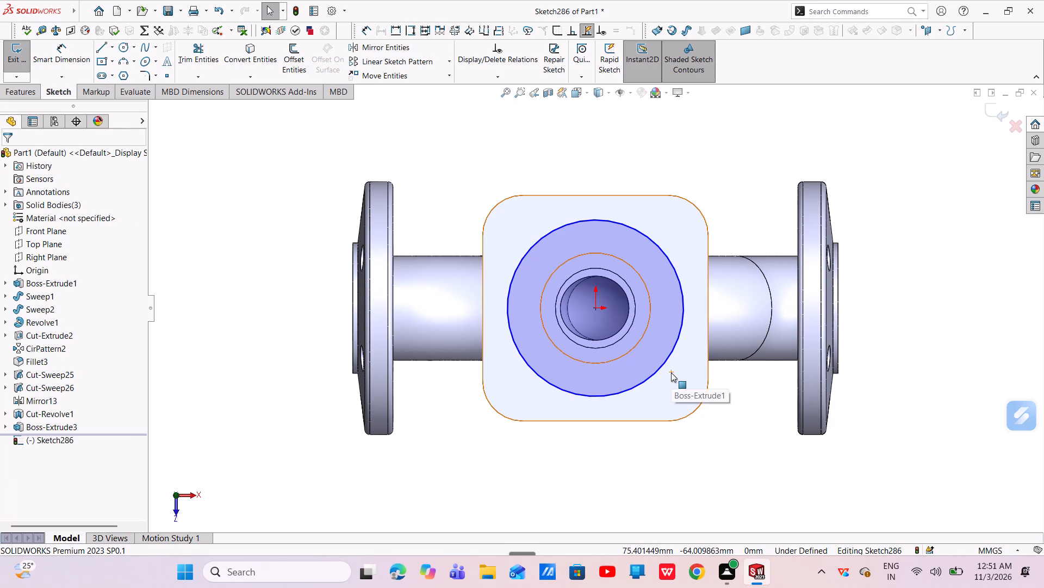
Dimension the circle's diameter to 230 mm.
{"action": "left_click", "coordinate": [64, 47]}
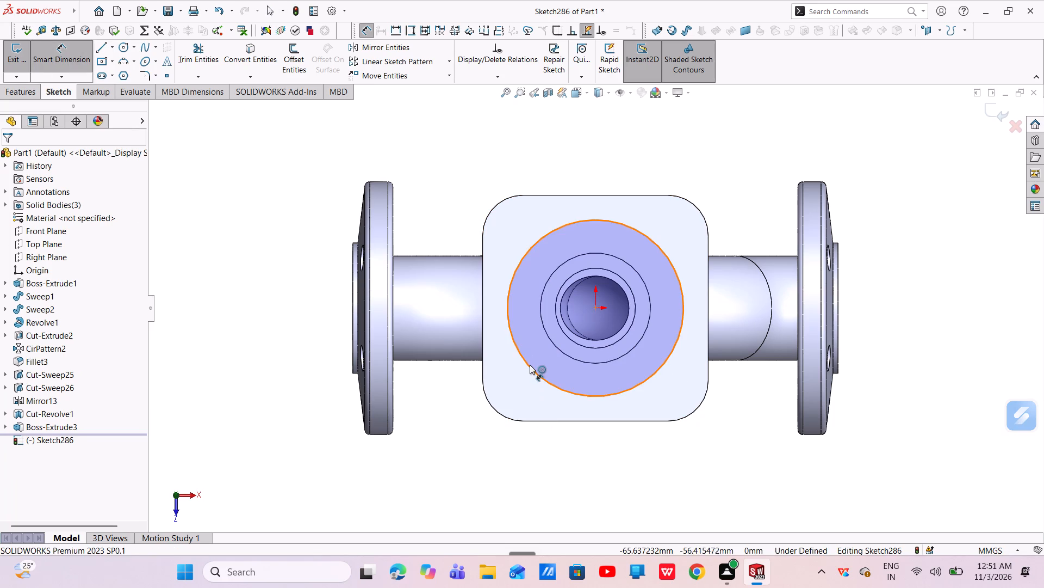
{"action": "left_click", "coordinate": [530, 365]}
{"action": "left_click", "coordinate": [438, 386]}
{"action": "key", "text": "BackSpace"}
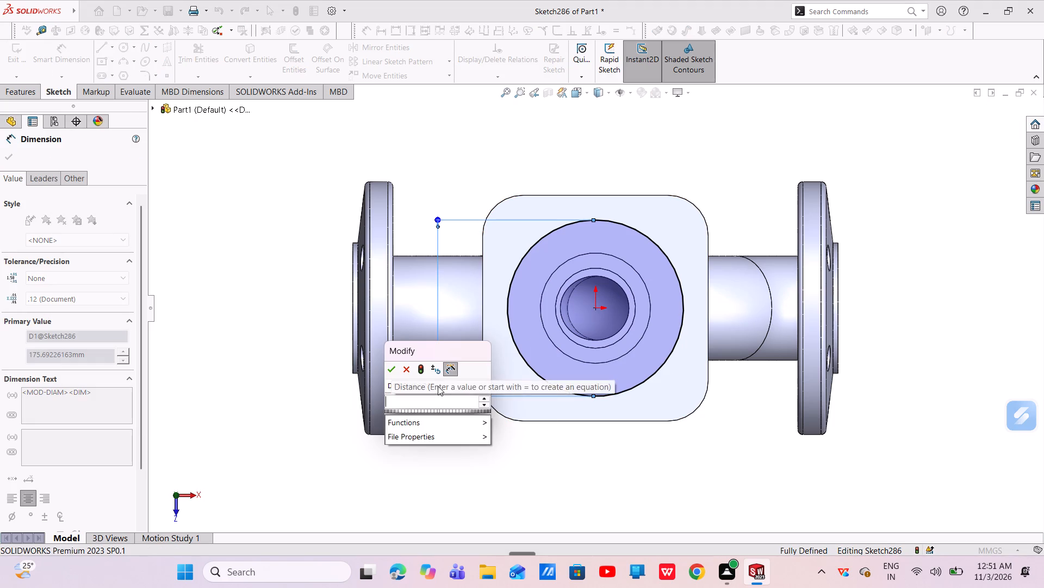
{"action": "type", "text": "230"}
{"action": "key", "text": "Return"}
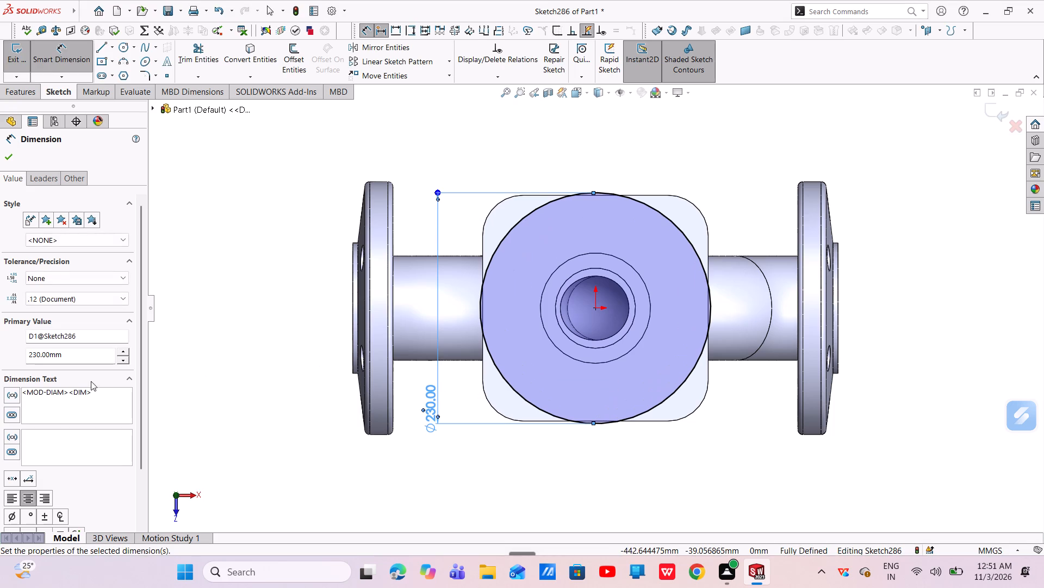
{"action": "left_click", "coordinate": [5, 155]}
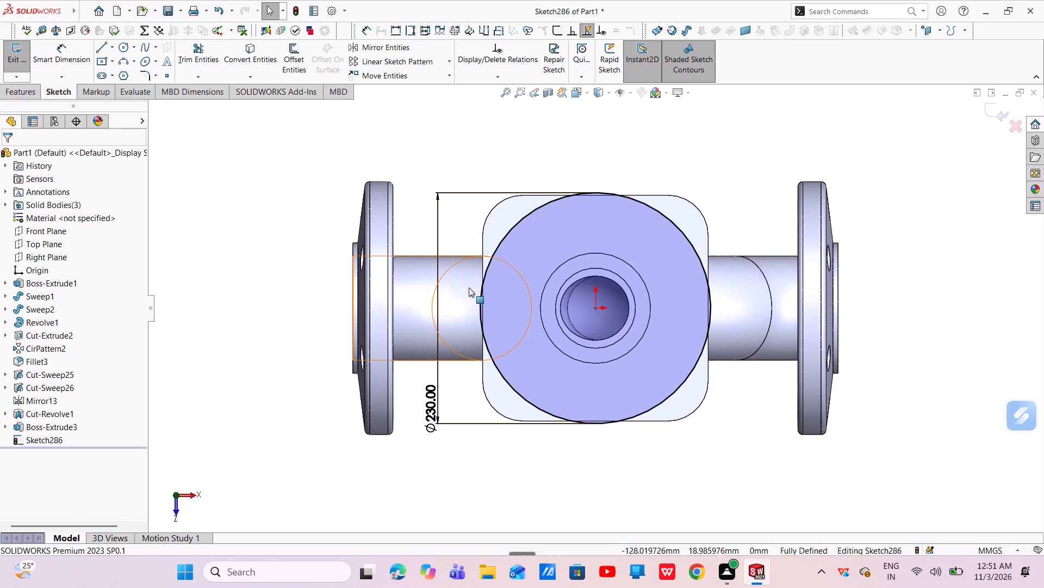
Convert the 230 mm circle to construction geometry as the bolt circle.
{"action": "left_click", "coordinate": [483, 276]}
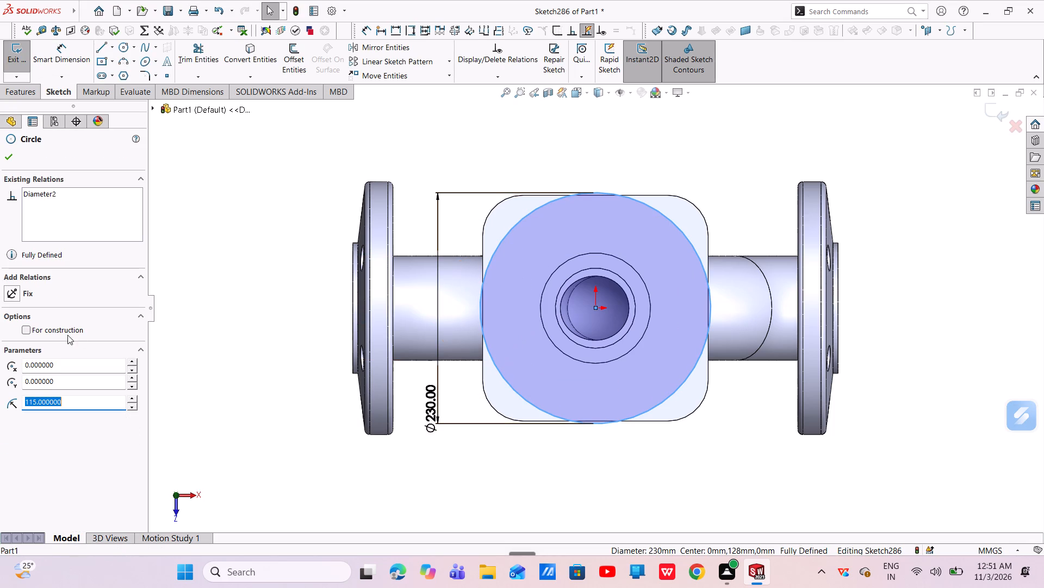
{"action": "left_click", "coordinate": [34, 326]}
{"action": "left_click", "coordinate": [9, 158]}
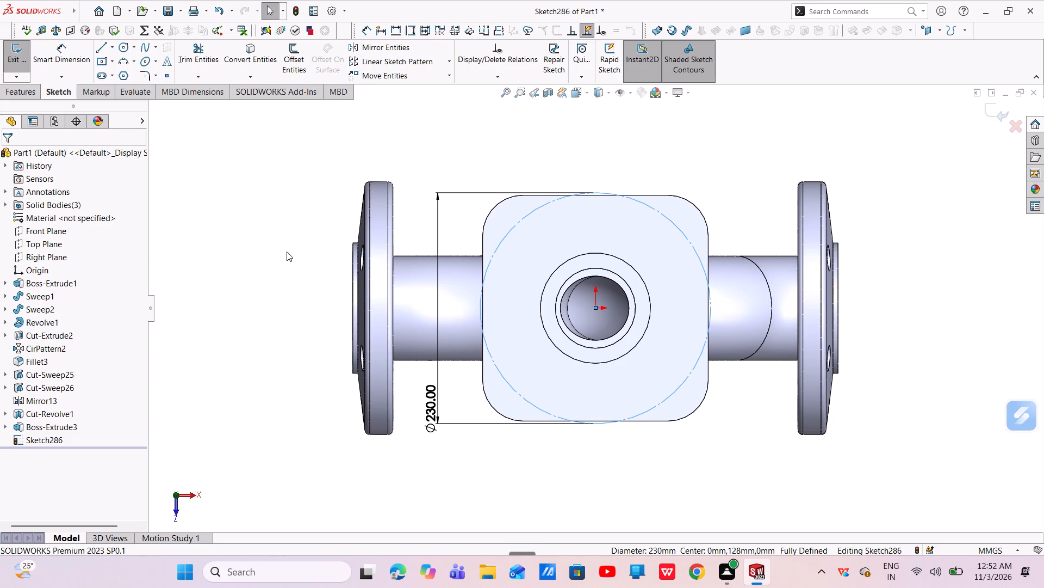
Draw a vertical centerline from the bolt circle's top point to the origin and another from the origin diagonally to the circle's upper-left.
{"action": "left_click", "coordinate": [112, 44]}
{"action": "left_click", "coordinate": [105, 76]}
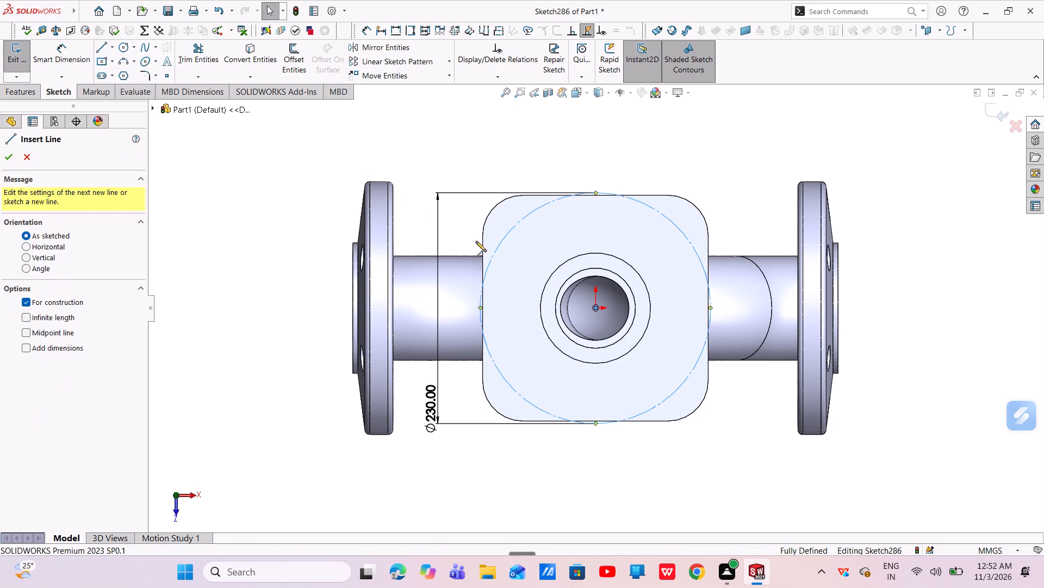
{"action": "left_click", "coordinate": [595, 191]}
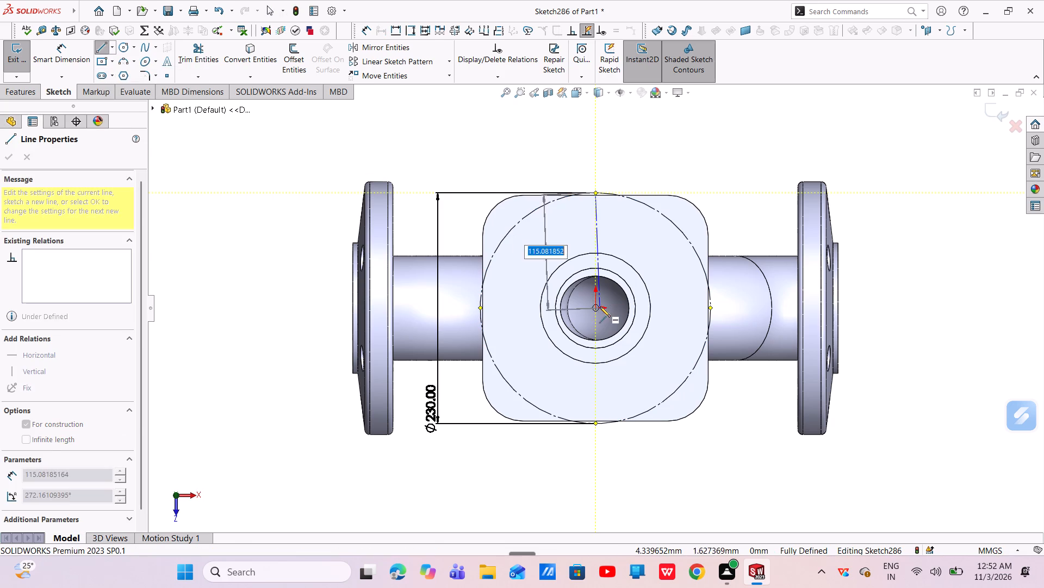
{"action": "left_click", "coordinate": [593, 307]}
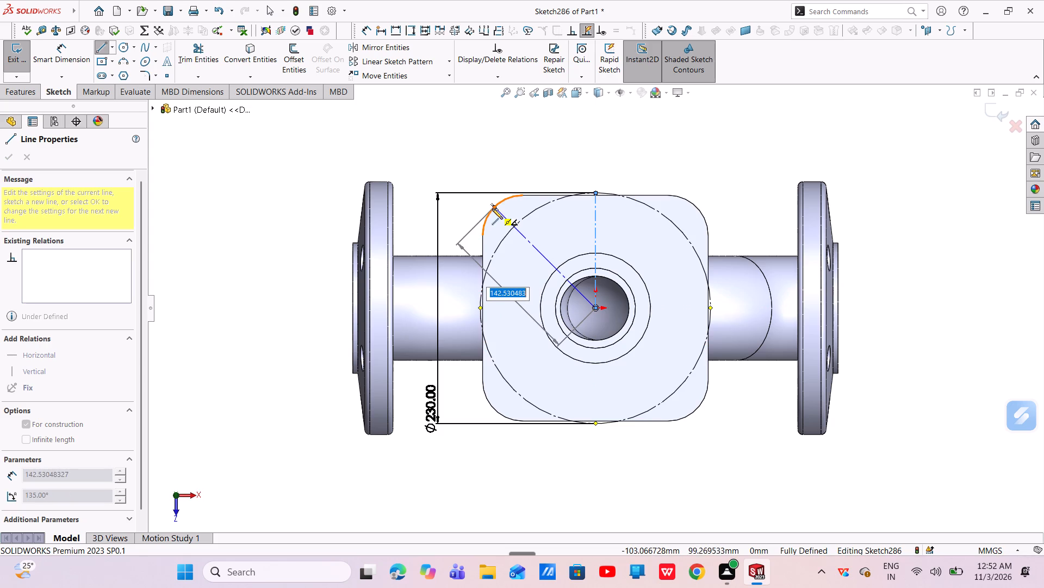
{"action": "left_click", "coordinate": [514, 225]}
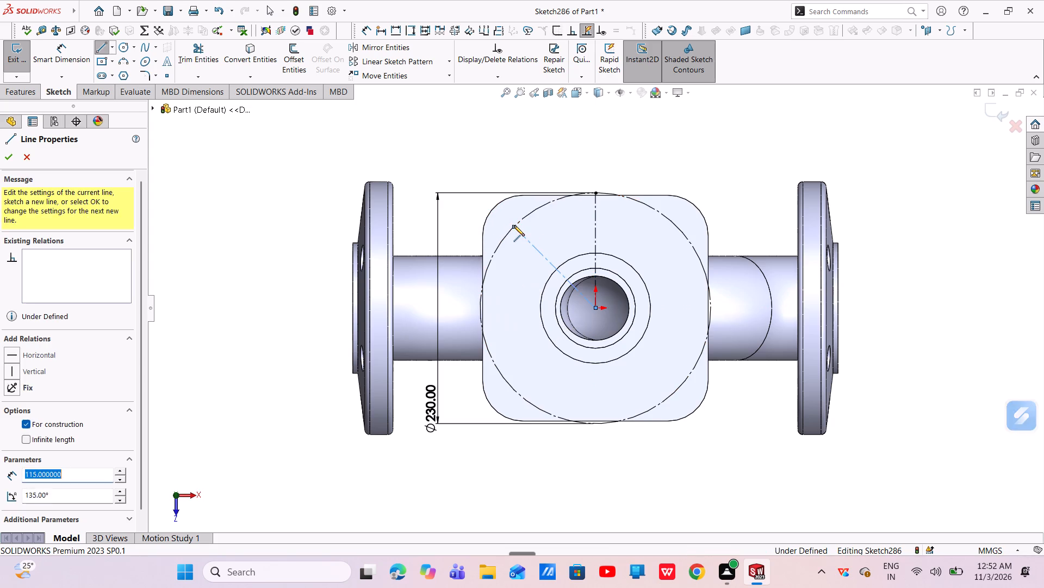
{"action": "right_click", "coordinate": [514, 225]}
{"action": "left_click", "coordinate": [537, 235]}
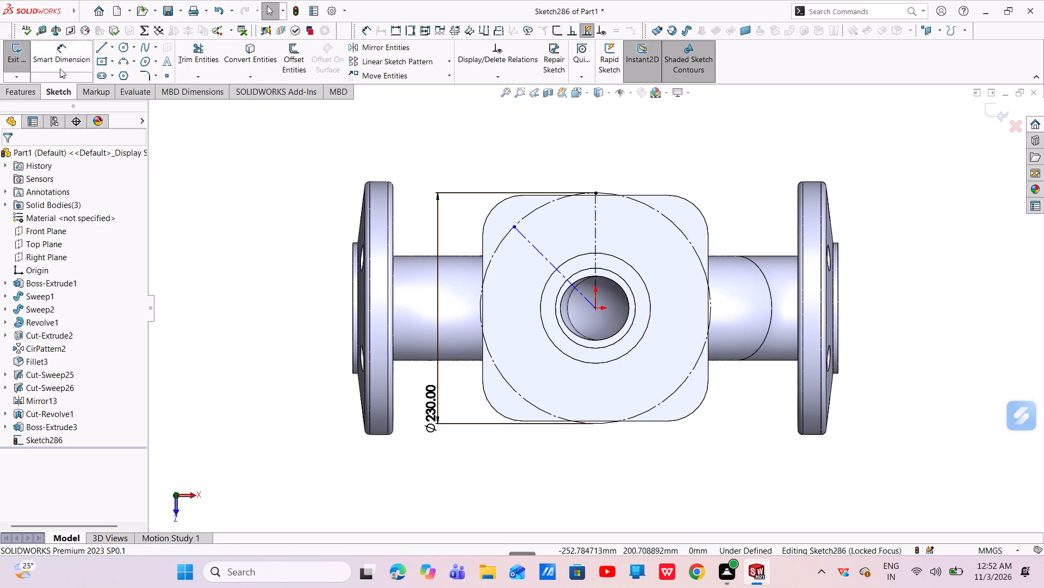
Dimension the angle between the vertical and diagonal centerlines to 45°.
{"action": "left_click", "coordinate": [60, 69]}
{"action": "left_click", "coordinate": [594, 232]}
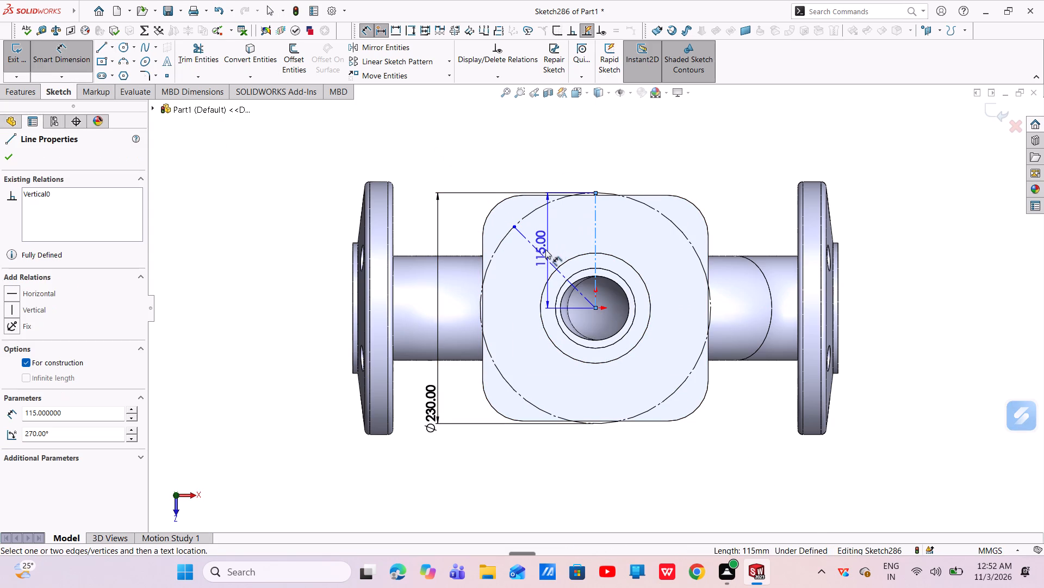
{"action": "left_click", "coordinate": [538, 252]}
{"action": "left_click", "coordinate": [562, 245]}
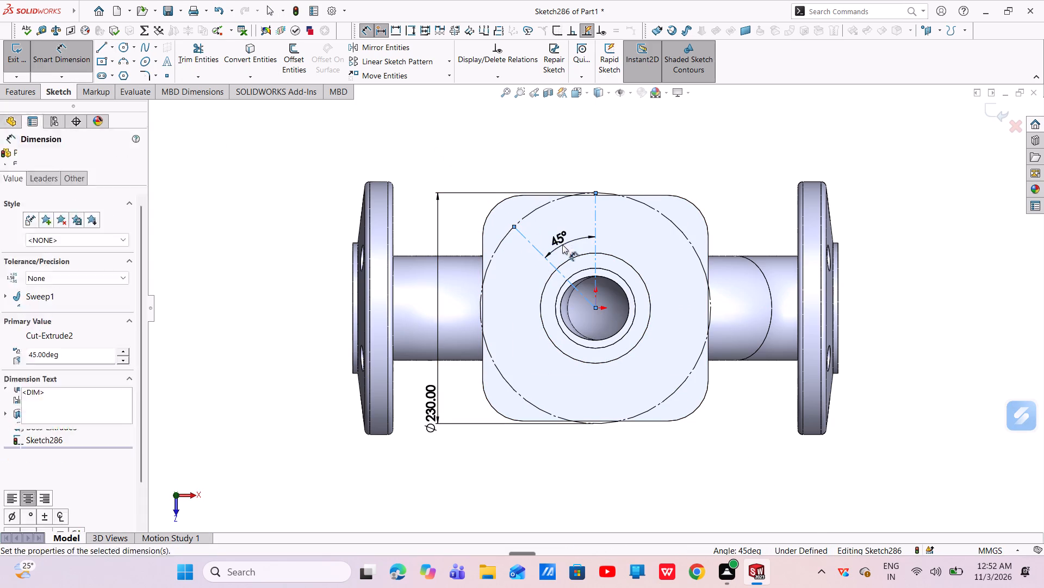
{"action": "left_click", "coordinate": [514, 230]}
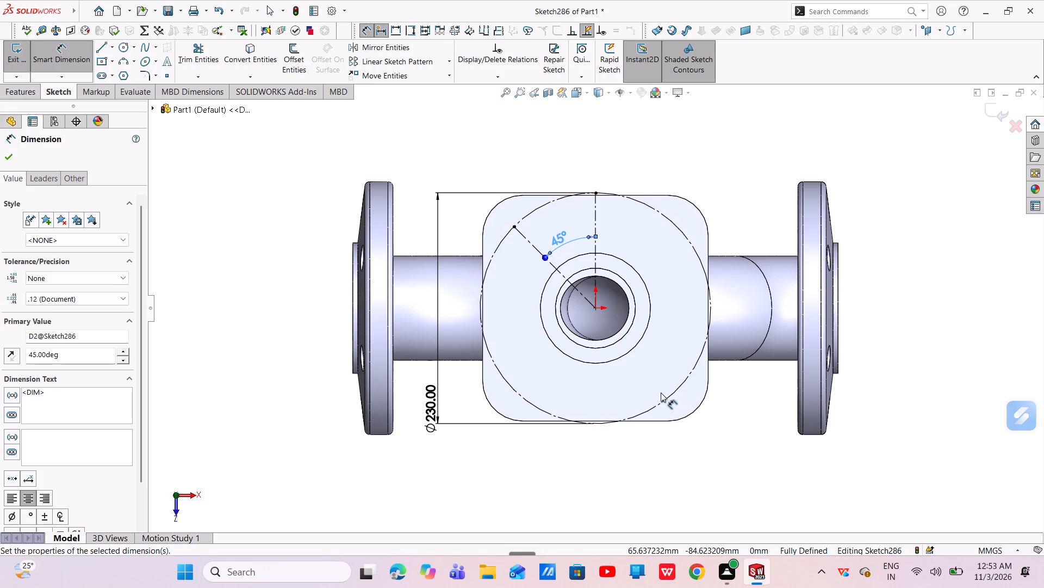
{"action": "left_click", "coordinate": [7, 155]}
Sketch a 26 mm diameter circle centred on the diagonal centerline's outer endpoint on the bolt circle.
{"action": "left_click", "coordinate": [118, 46]}
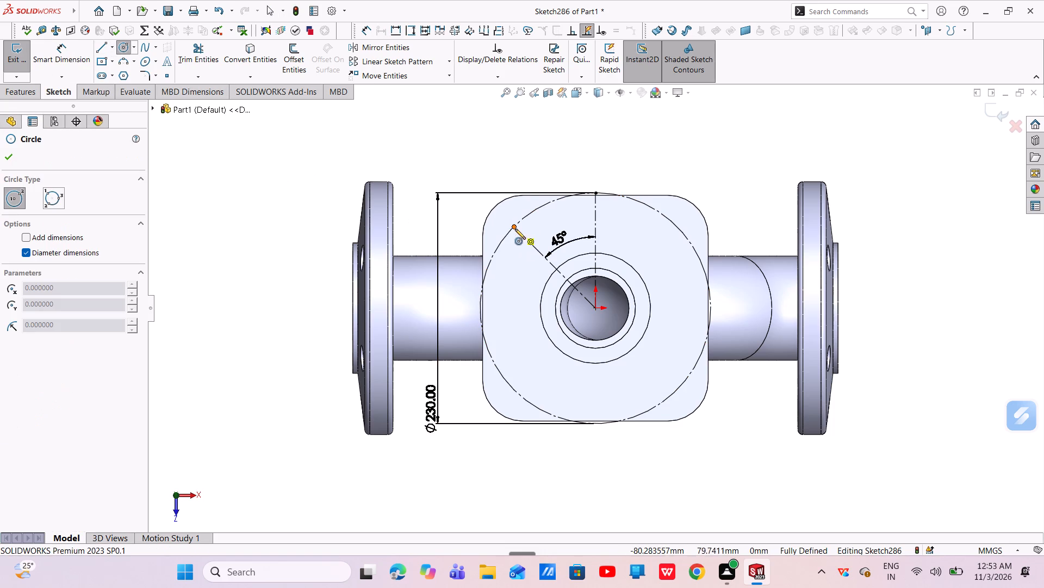
{"action": "left_click", "coordinate": [512, 227]}
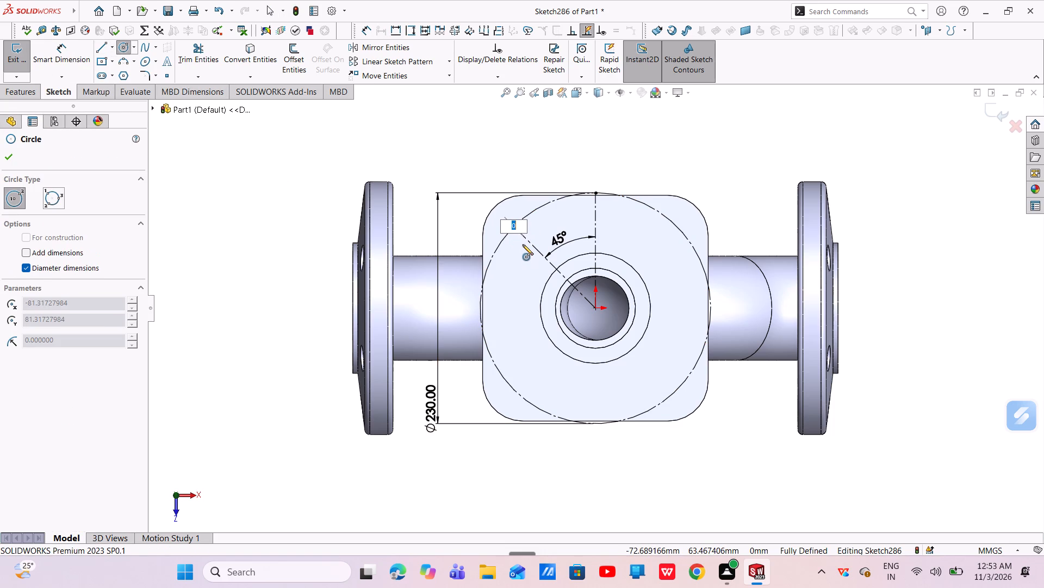
{"action": "type", "text": "26"}
{"action": "key", "text": "Return"}
{"action": "left_click", "coordinate": [8, 157]}
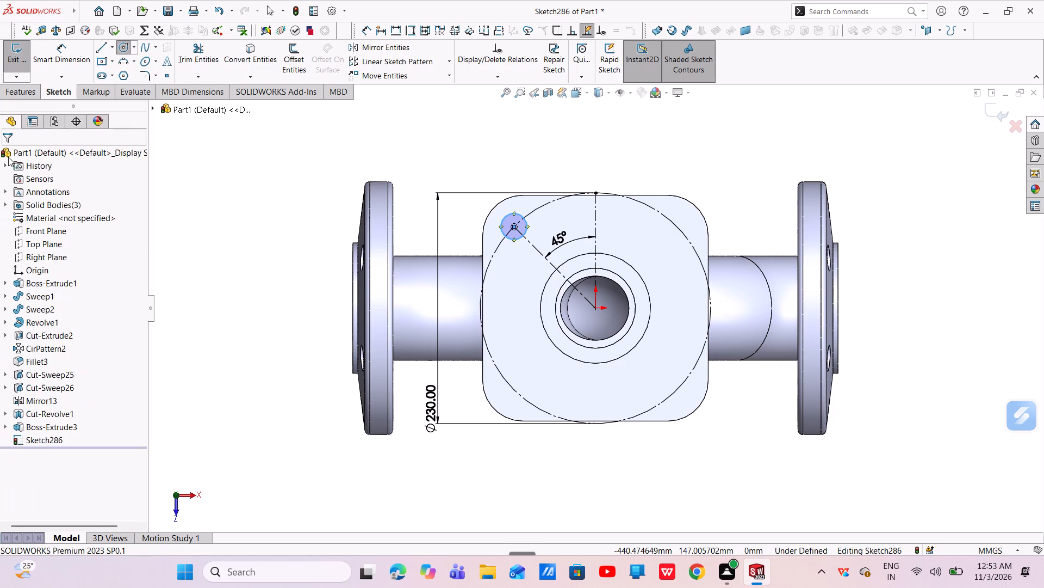
Dimension the bolt-hole circle's diameter as 26 mm.
{"action": "left_click", "coordinate": [60, 48]}
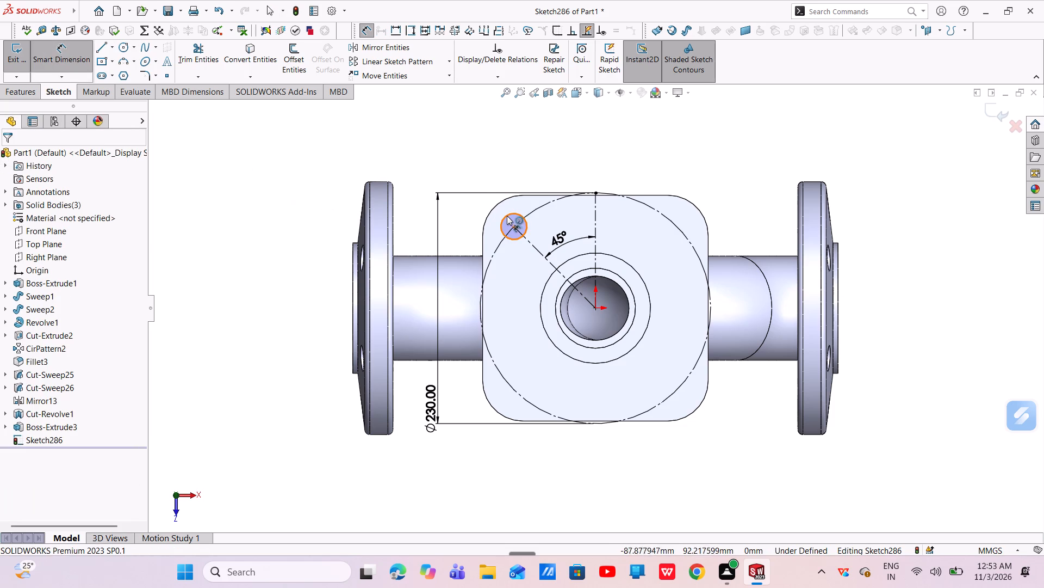
{"action": "left_click", "coordinate": [507, 216]}
{"action": "left_click", "coordinate": [426, 169]}
{"action": "key", "text": "BackSpace"}
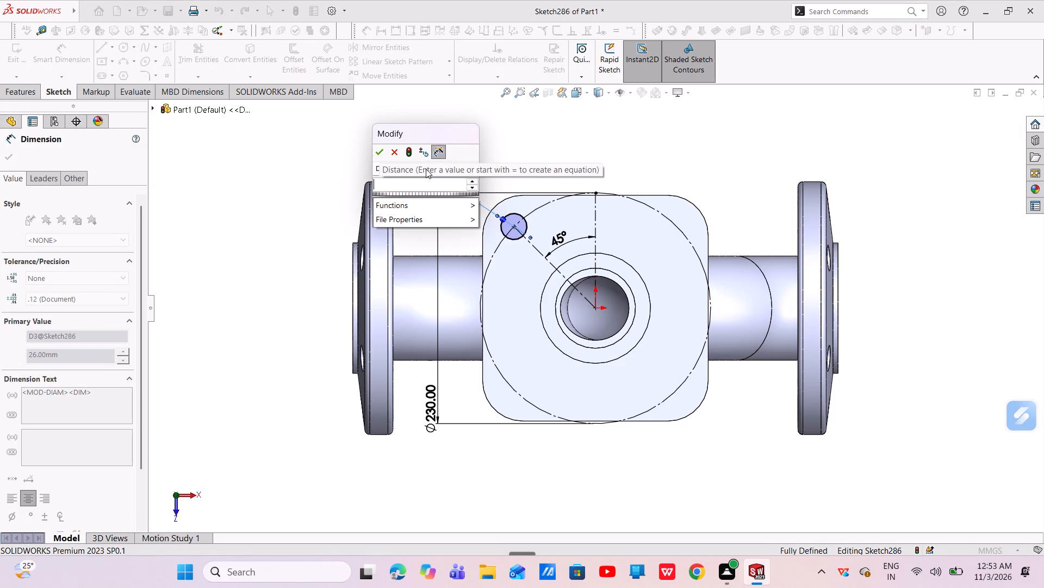
{"action": "type", "text": "26"}
{"action": "key", "text": "Return"}
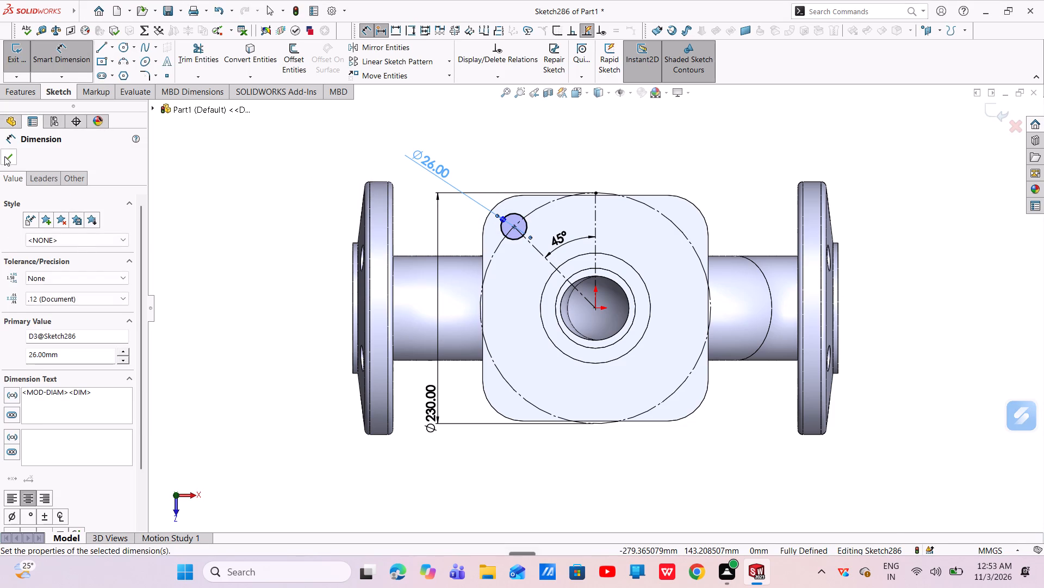
{"action": "left_click", "coordinate": [2, 154]}
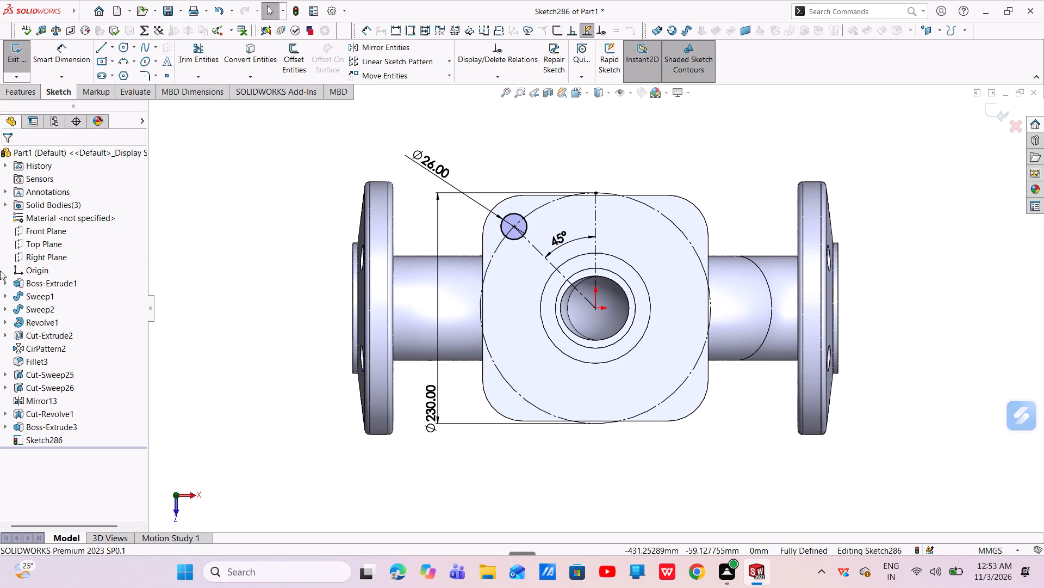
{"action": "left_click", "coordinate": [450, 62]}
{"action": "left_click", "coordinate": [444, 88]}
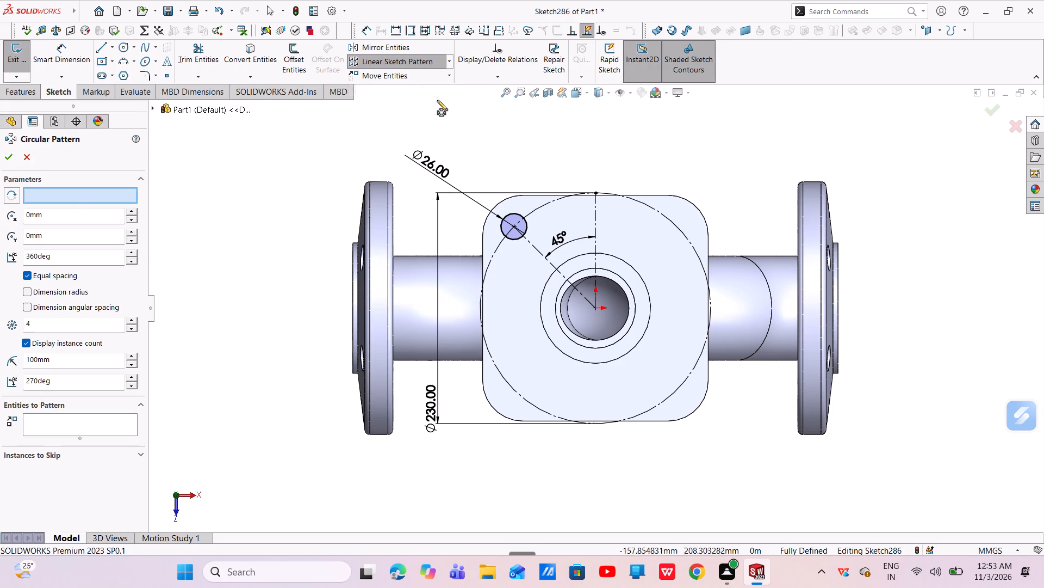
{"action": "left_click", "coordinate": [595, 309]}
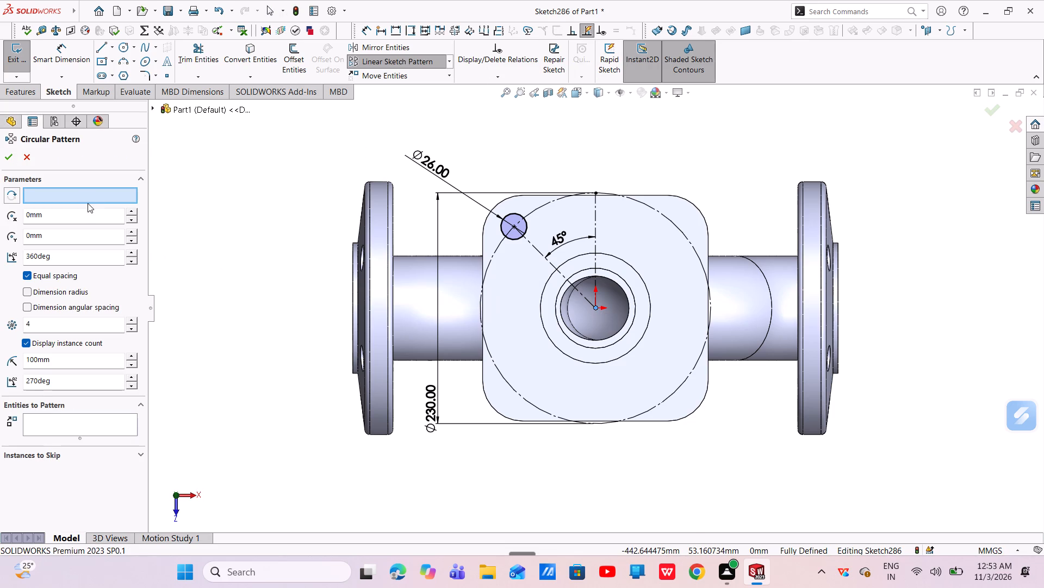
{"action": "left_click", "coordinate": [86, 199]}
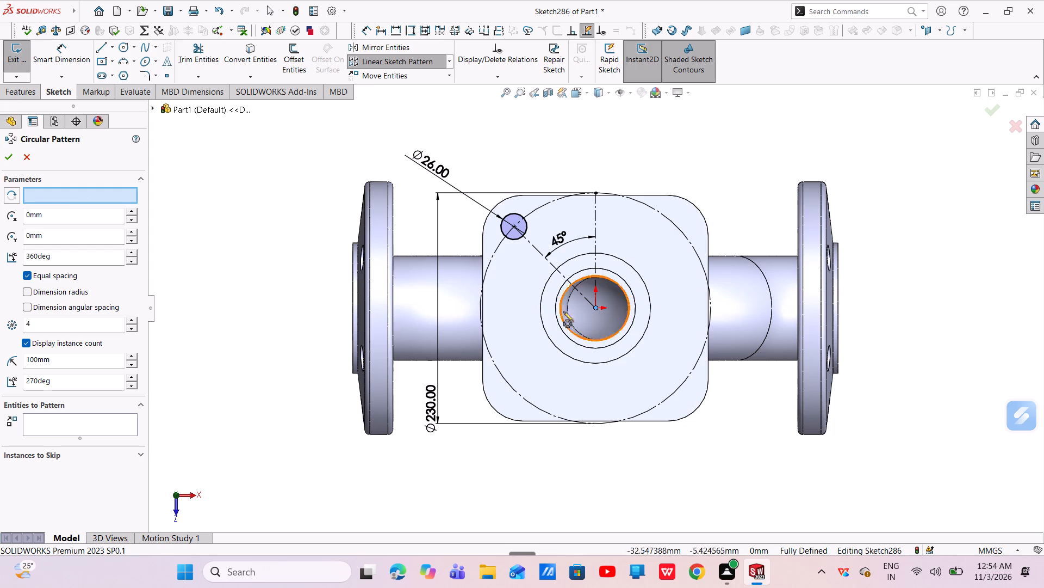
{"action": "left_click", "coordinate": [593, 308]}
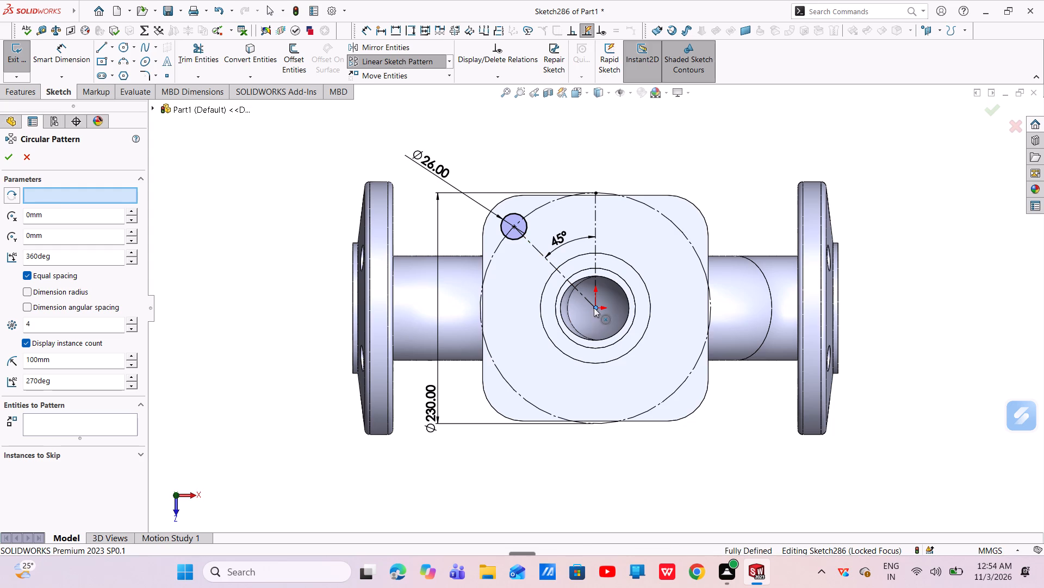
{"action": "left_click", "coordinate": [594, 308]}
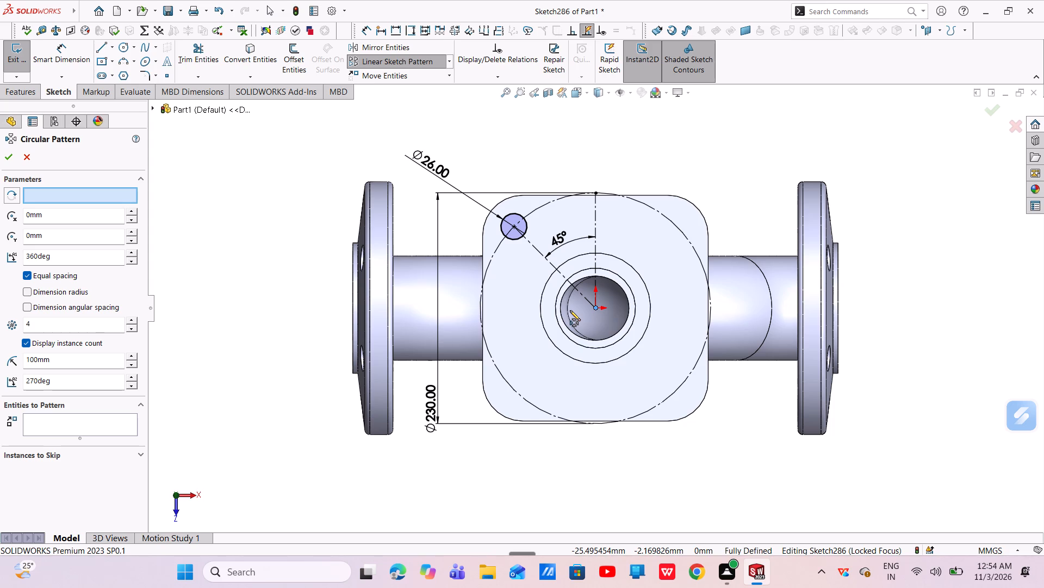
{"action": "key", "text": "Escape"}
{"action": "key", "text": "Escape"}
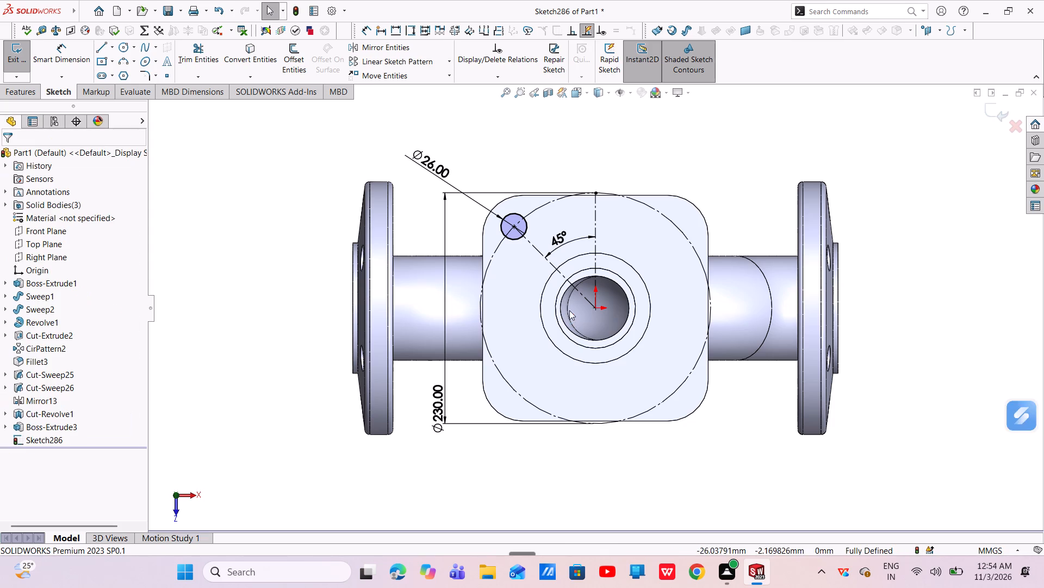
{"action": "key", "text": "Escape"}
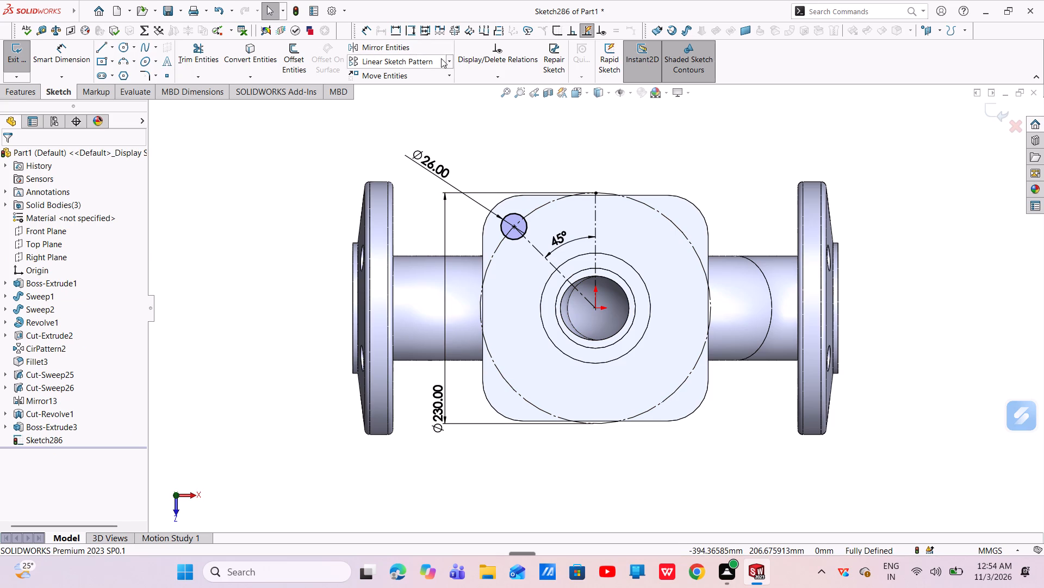
Create a circular sketch pattern of the 26 mm circle about the origin with 4 equally spaced instances over 360°.
{"action": "left_click", "coordinate": [448, 58]}
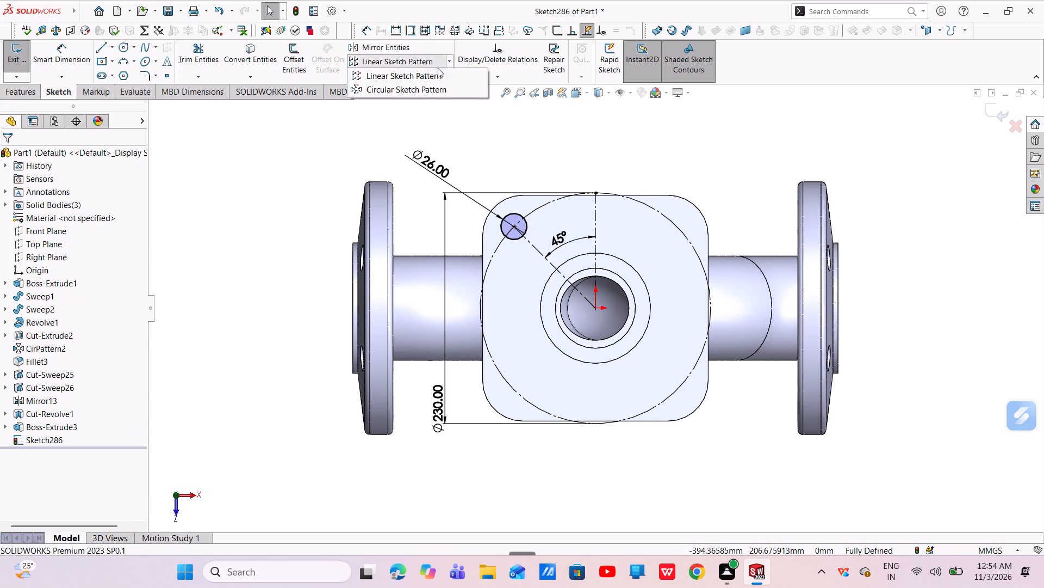
{"action": "left_click", "coordinate": [401, 87]}
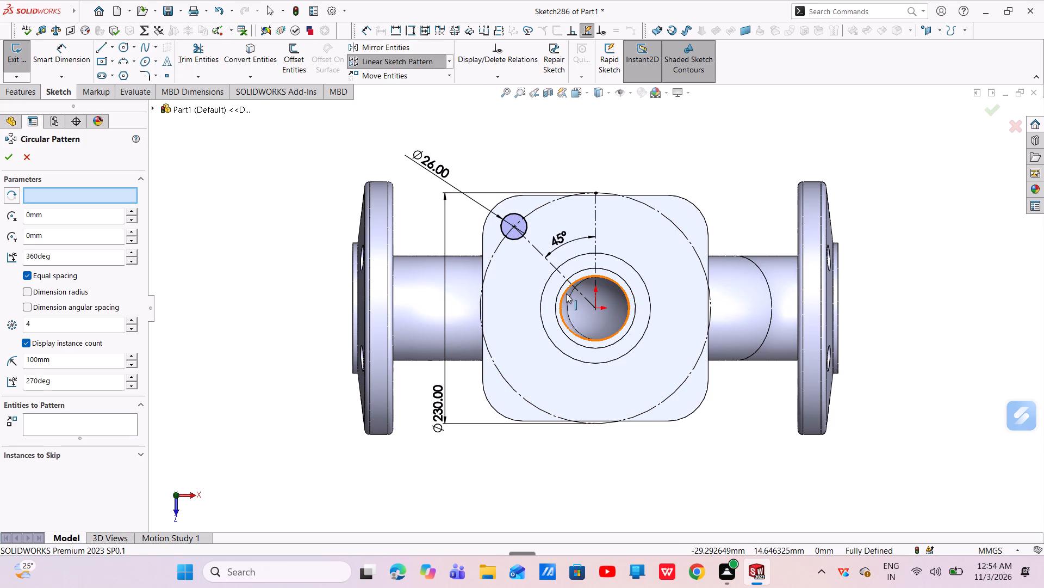
{"action": "left_click", "coordinate": [566, 293]}
{"action": "left_click", "coordinate": [105, 197]}
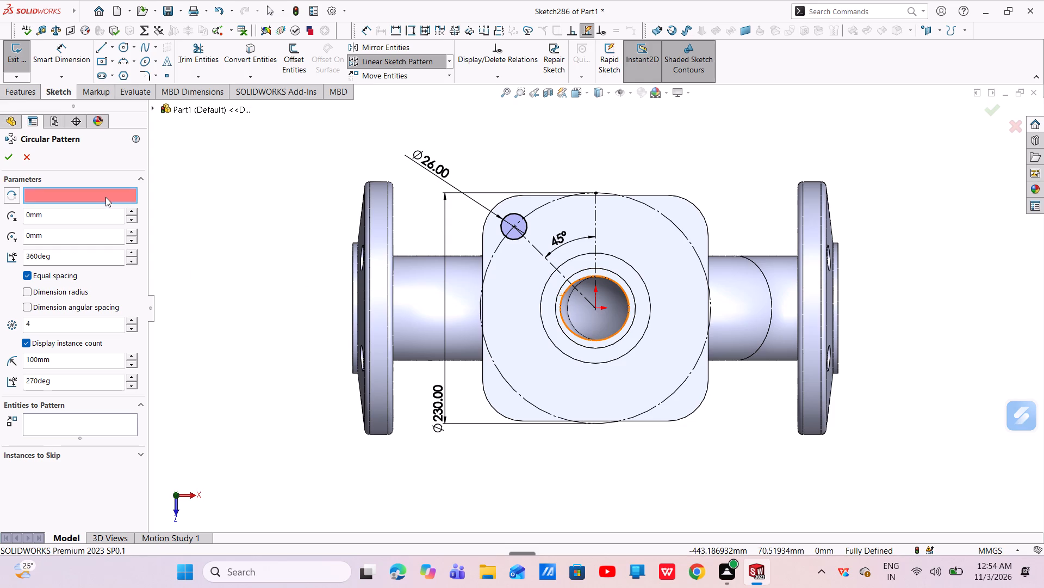
{"action": "left_click", "coordinate": [598, 307]}
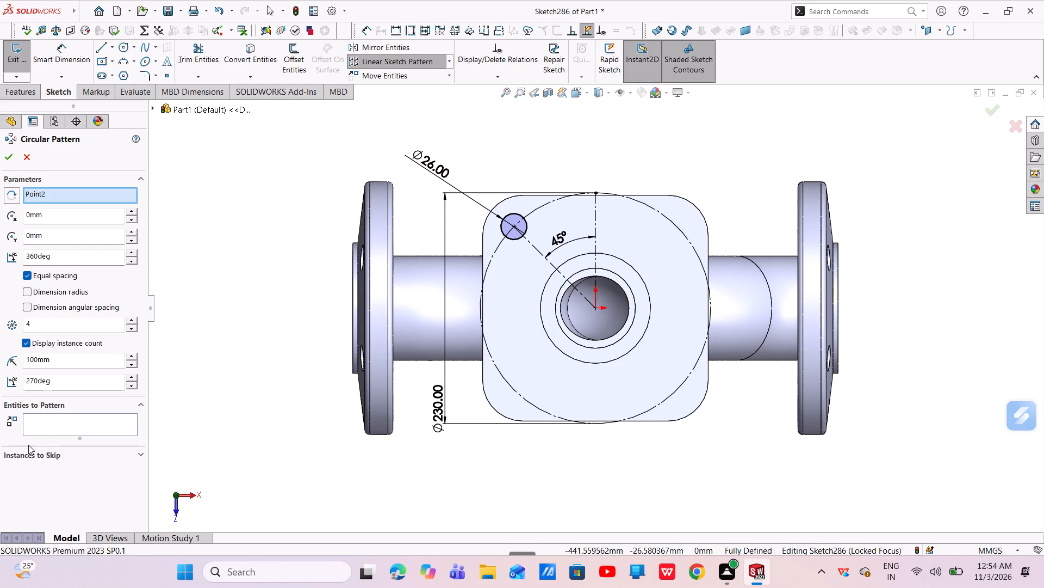
{"action": "left_click", "coordinate": [52, 416]}
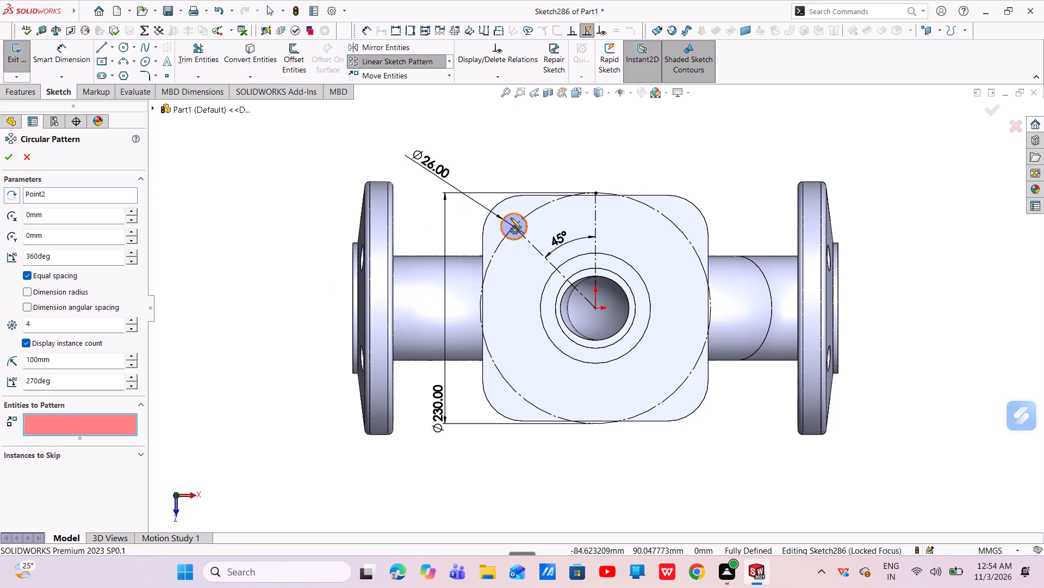
{"action": "left_click", "coordinate": [511, 218]}
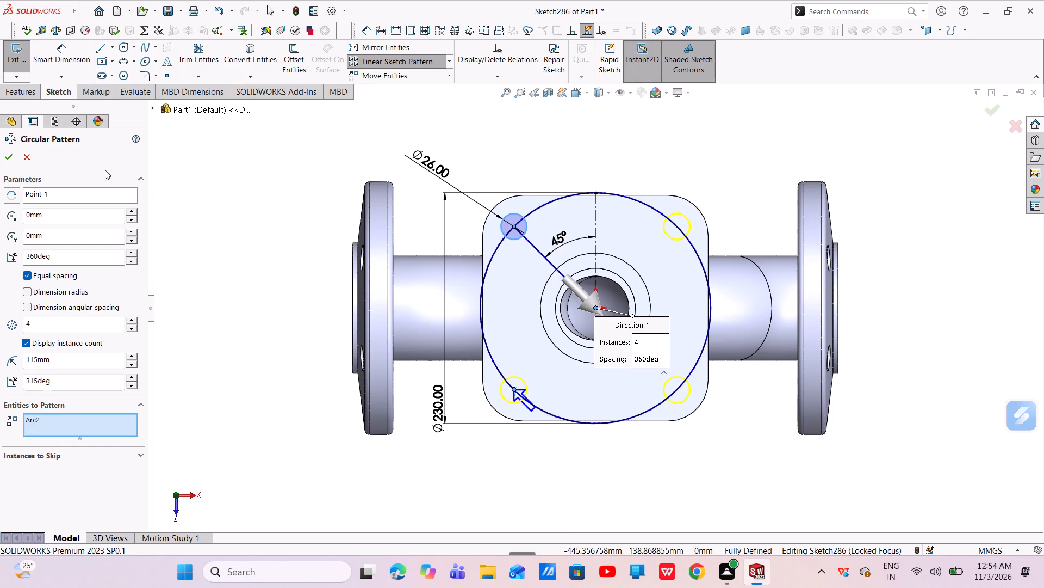
{"action": "left_click", "coordinate": [9, 161]}
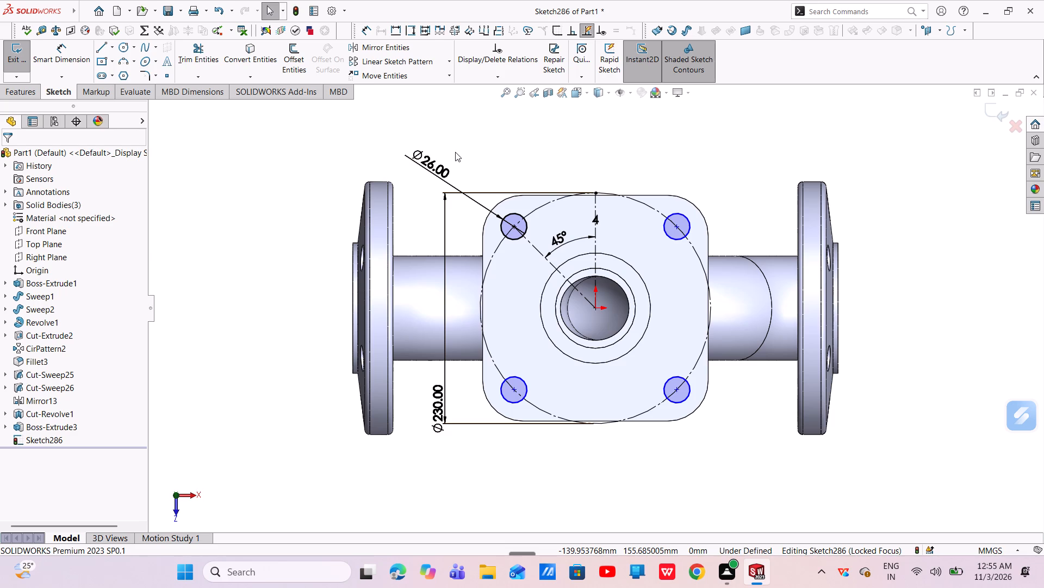
Cut-extrude the four bolt-hole circles through the square top flange with the Up To Next end condition.
{"action": "left_click", "coordinate": [21, 92]}
{"action": "left_click", "coordinate": [177, 54]}
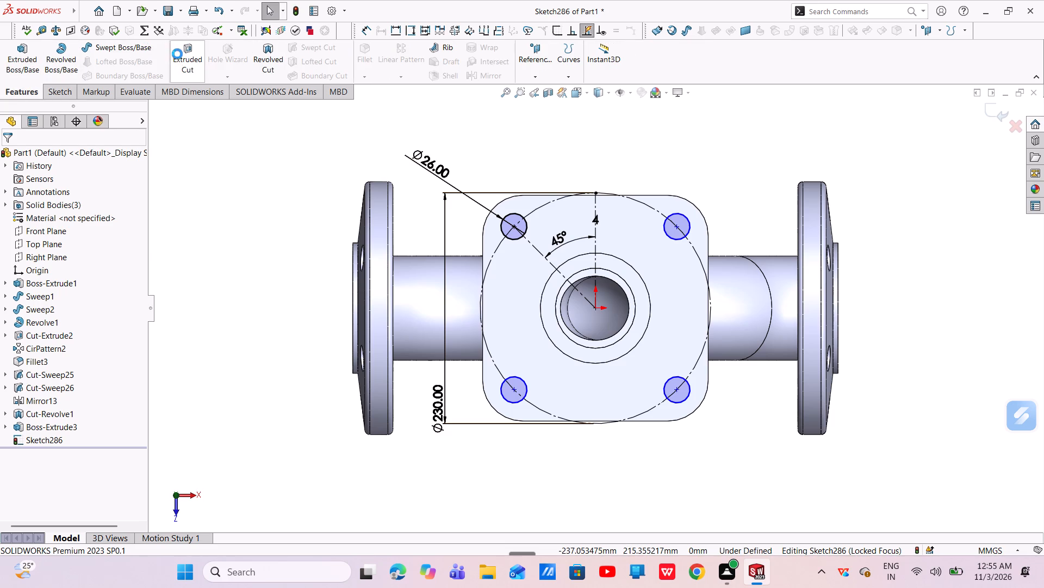
{"action": "left_click", "coordinate": [115, 235]}
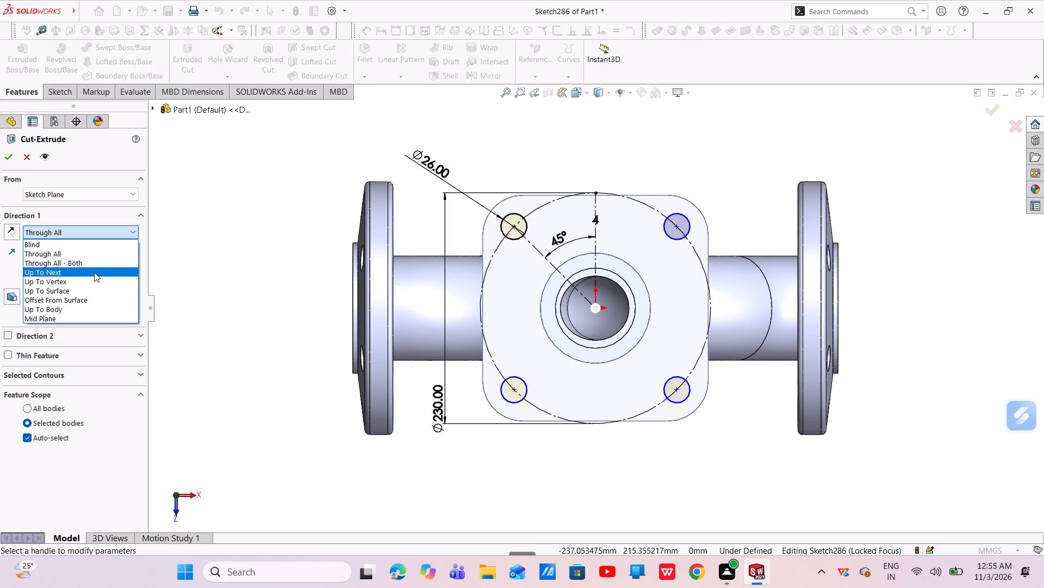
{"action": "left_click", "coordinate": [82, 273]}
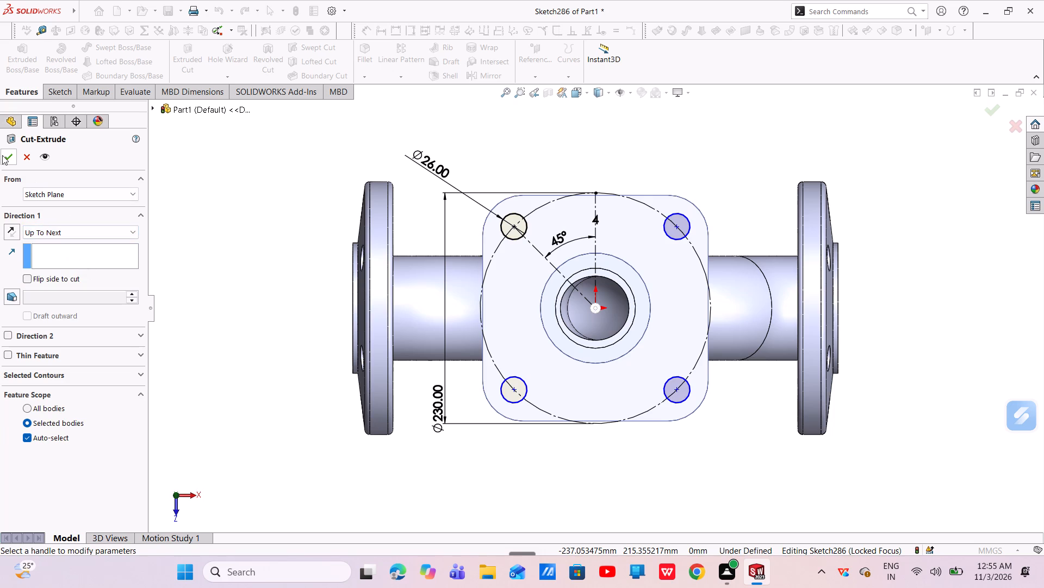
{"action": "left_click", "coordinate": [2, 155]}
Combine the three solid bodies, the top-flange body, the middle pipe body and the other end flange, using the Add operation.
{"action": "middle_click_drag", "start_coordinate": [557, 303], "coordinate": [608, 44]}
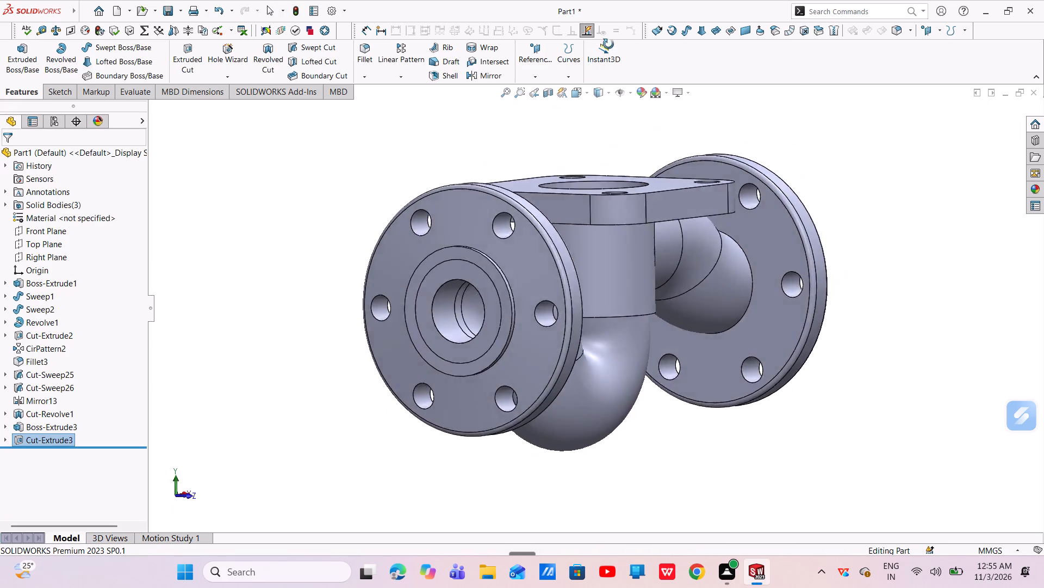
{"action": "middle_click_drag", "start_coordinate": [608, 44], "coordinate": [743, 293]}
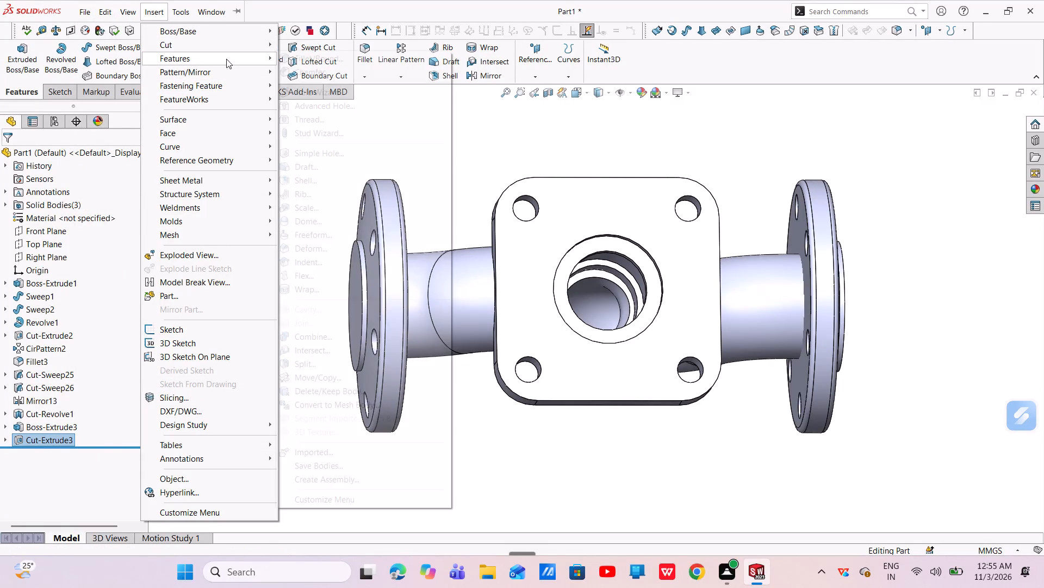
{"action": "left_click", "coordinate": [307, 337]}
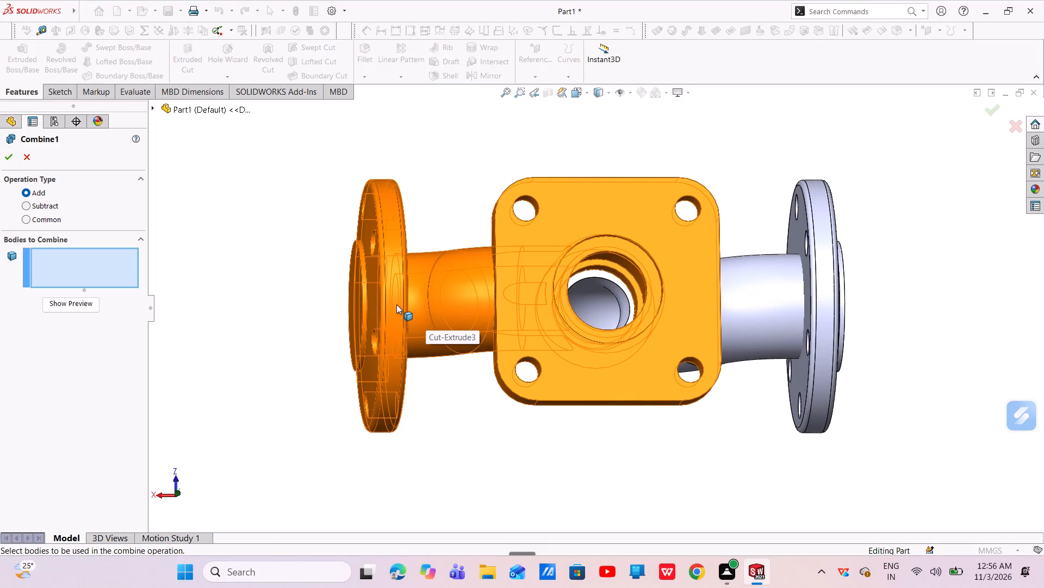
{"action": "left_click", "coordinate": [389, 293]}
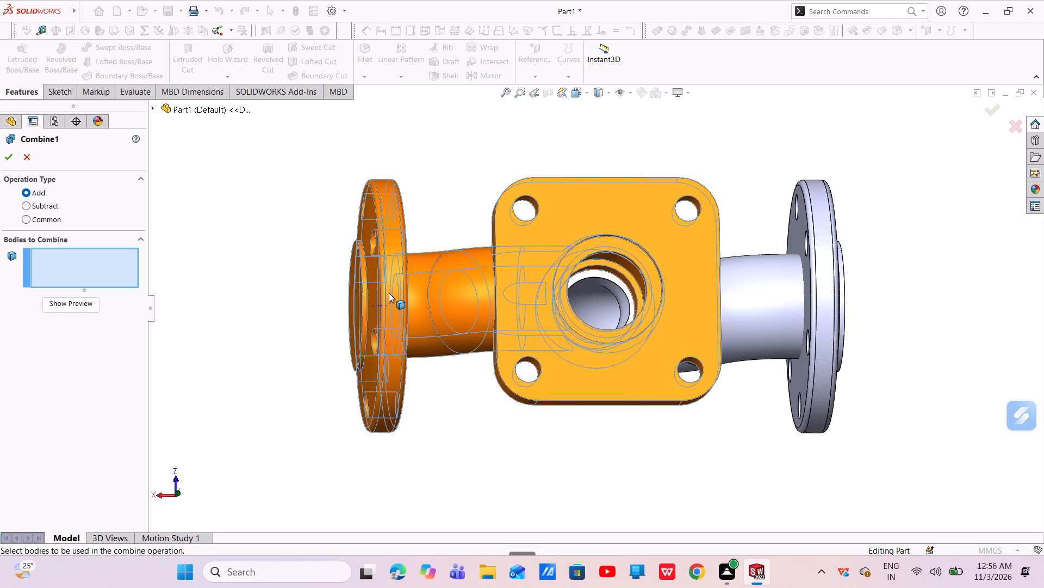
{"action": "left_click", "coordinate": [734, 298]}
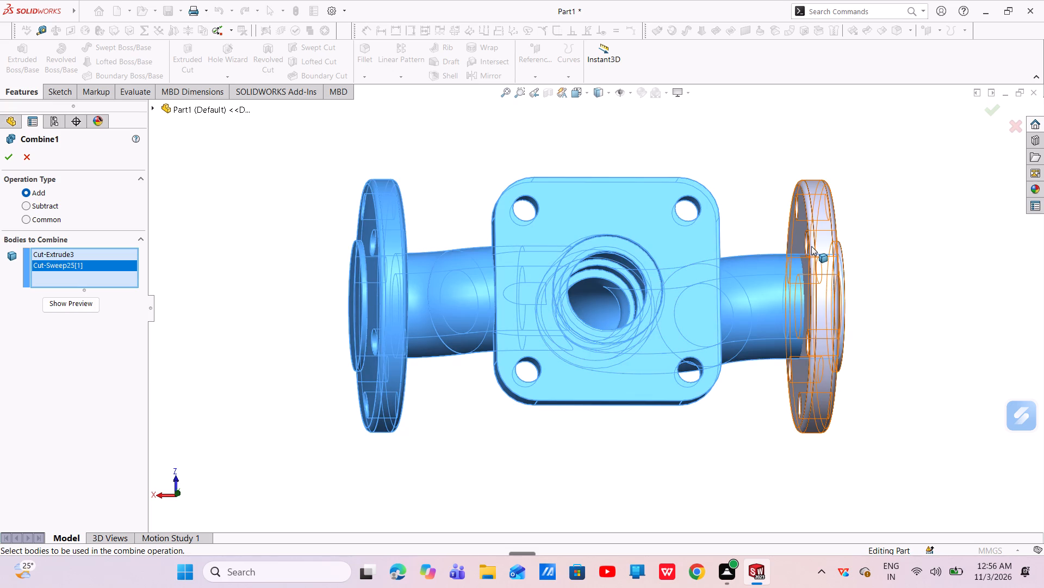
{"action": "left_click", "coordinate": [812, 246]}
{"action": "middle_click_drag", "start_coordinate": [749, 330], "coordinate": [703, 160]}
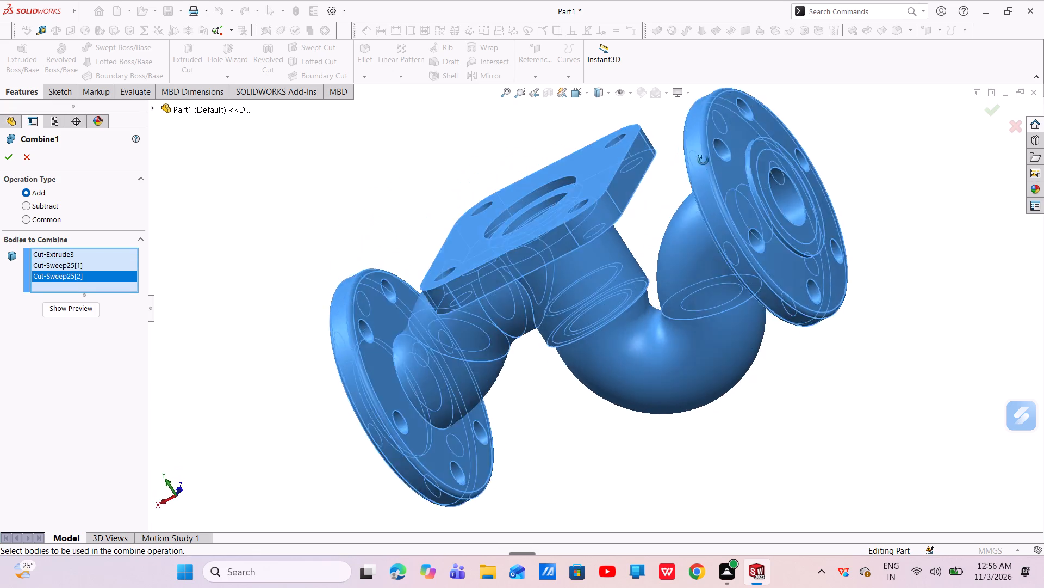
{"action": "middle_click_drag", "start_coordinate": [703, 160], "coordinate": [732, 163]}
{"action": "left_click", "coordinate": [11, 160]}
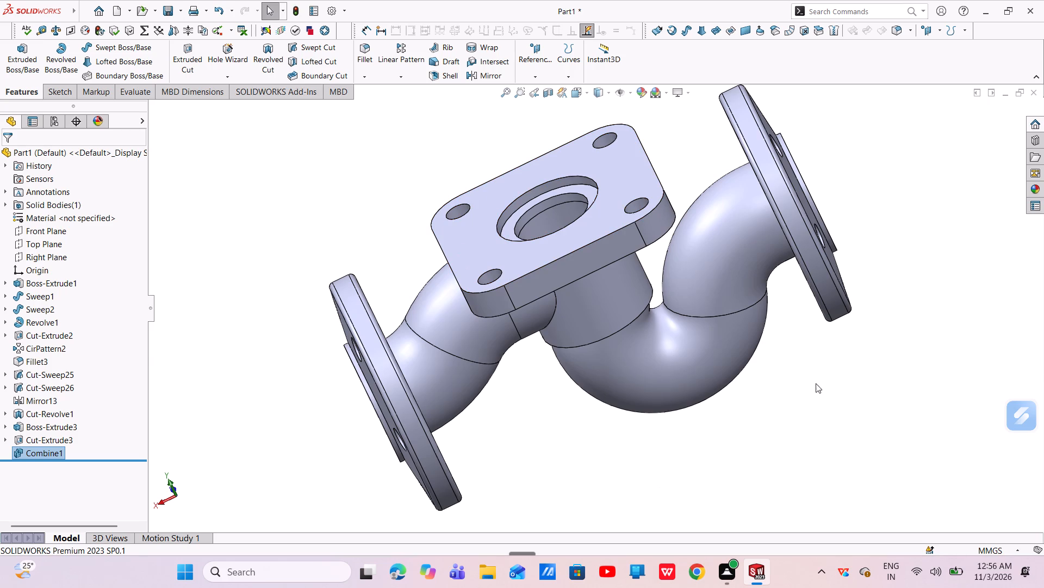
Start a section view of the valve body on the Front Plane and move the section plane to a 431 mm offset.
{"action": "scroll", "coordinate": [687, 317], "scroll_direction": "up", "scroll_amount": 2}
{"action": "middle_click_drag", "start_coordinate": [650, 304], "coordinate": [719, 177]}
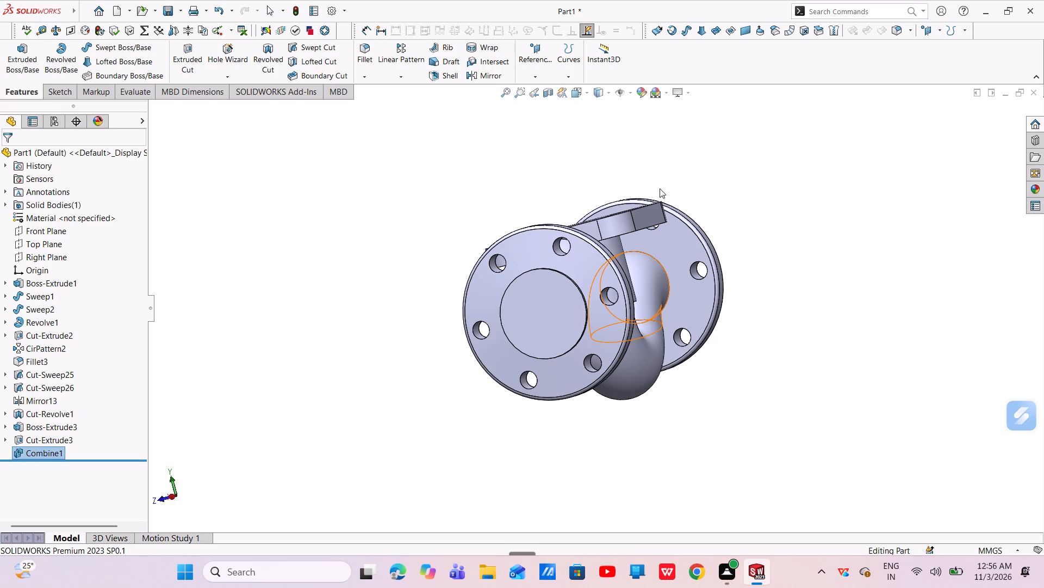
{"action": "middle_click_drag", "start_coordinate": [700, 265], "coordinate": [618, 277]}
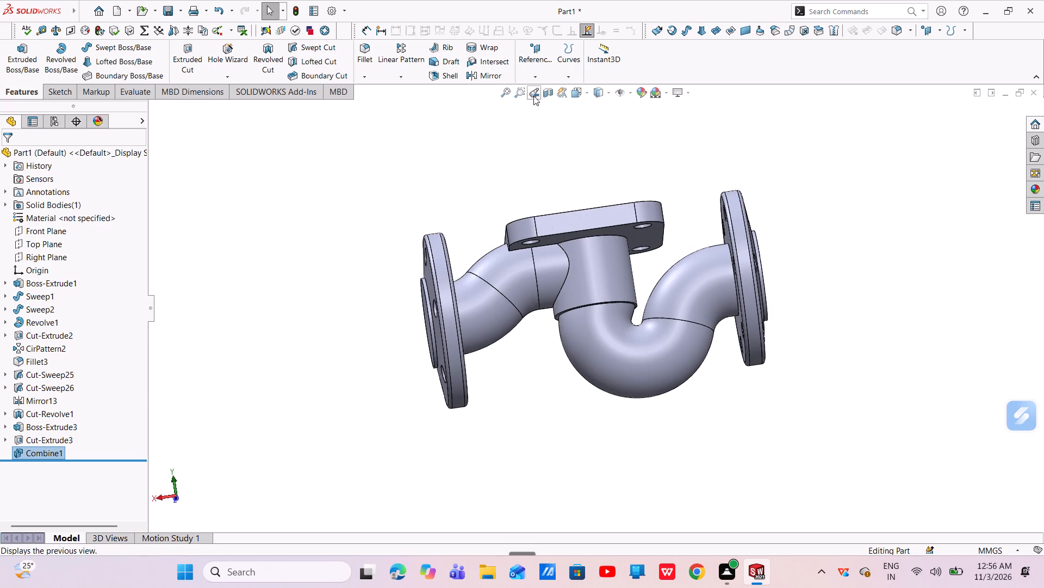
{"action": "left_click", "coordinate": [549, 97]}
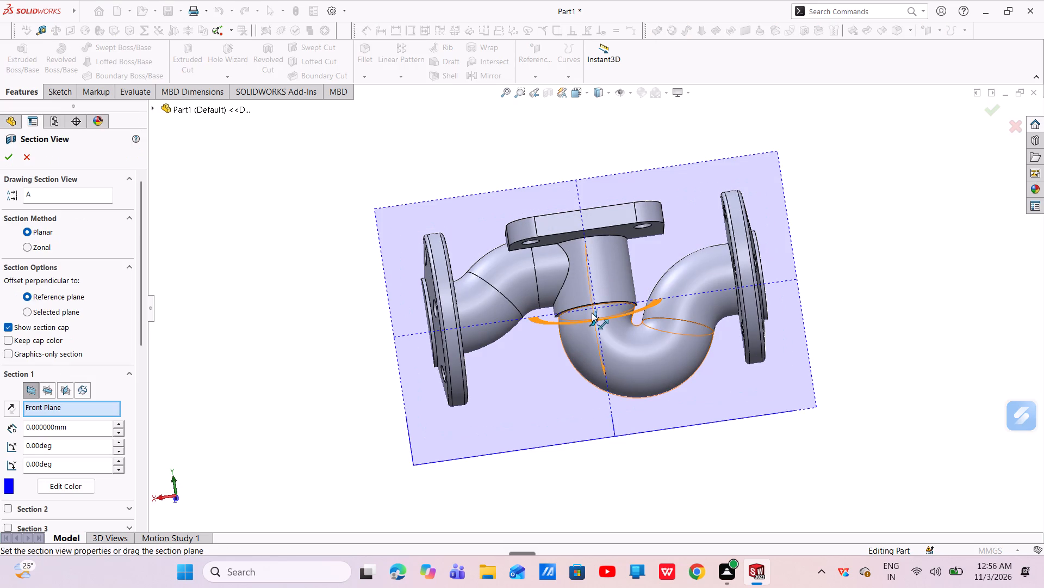
{"action": "left_click_drag", "start_coordinate": [599, 322], "coordinate": [603, 355]}
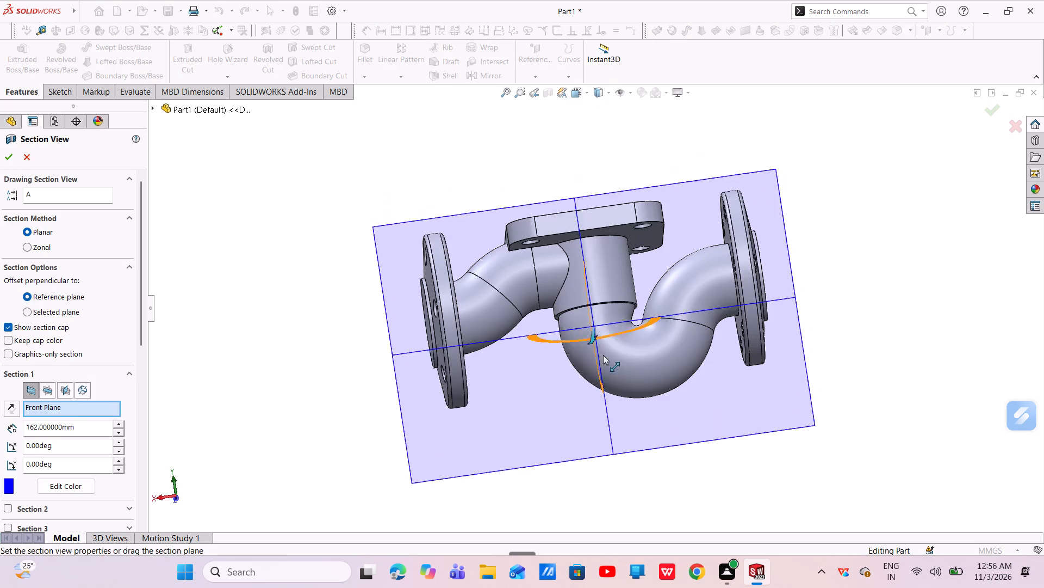
{"action": "left_click_drag", "start_coordinate": [603, 355], "coordinate": [597, 381]}
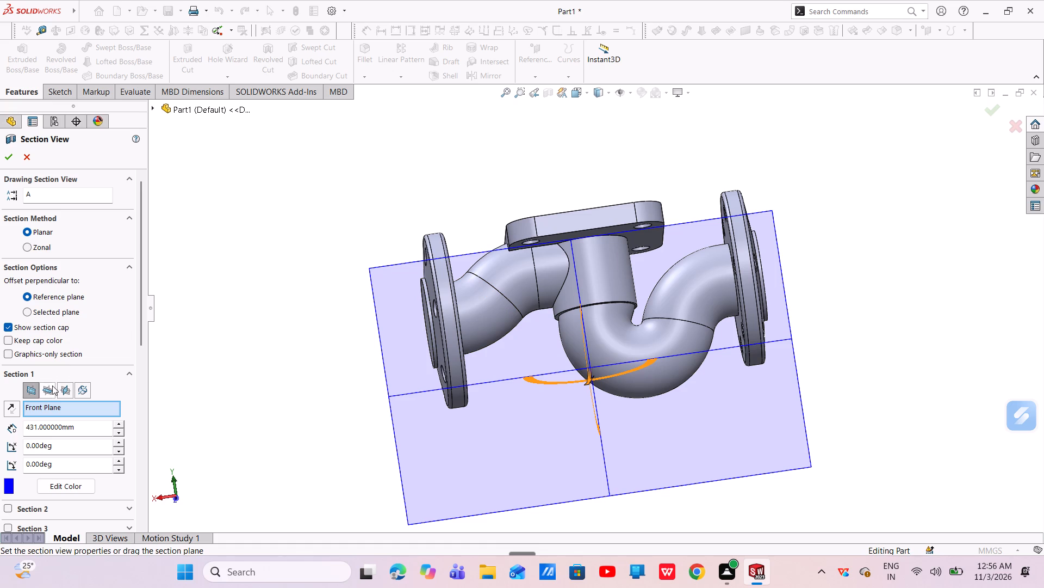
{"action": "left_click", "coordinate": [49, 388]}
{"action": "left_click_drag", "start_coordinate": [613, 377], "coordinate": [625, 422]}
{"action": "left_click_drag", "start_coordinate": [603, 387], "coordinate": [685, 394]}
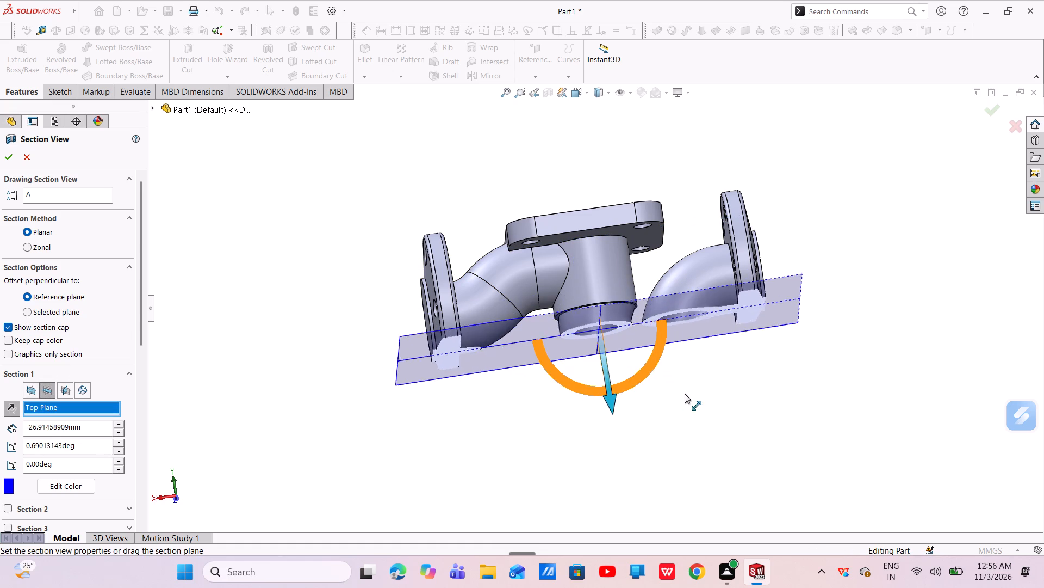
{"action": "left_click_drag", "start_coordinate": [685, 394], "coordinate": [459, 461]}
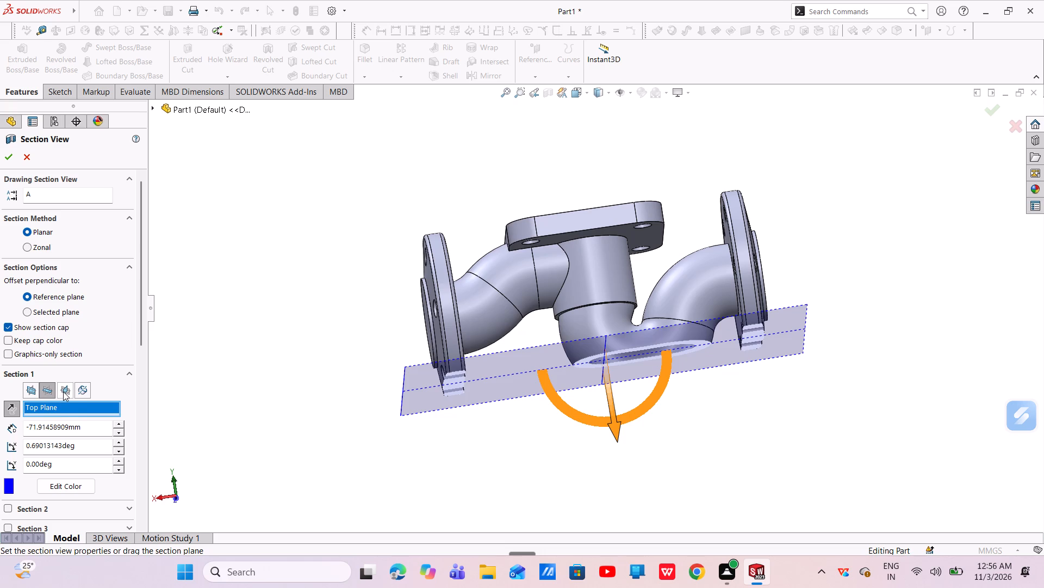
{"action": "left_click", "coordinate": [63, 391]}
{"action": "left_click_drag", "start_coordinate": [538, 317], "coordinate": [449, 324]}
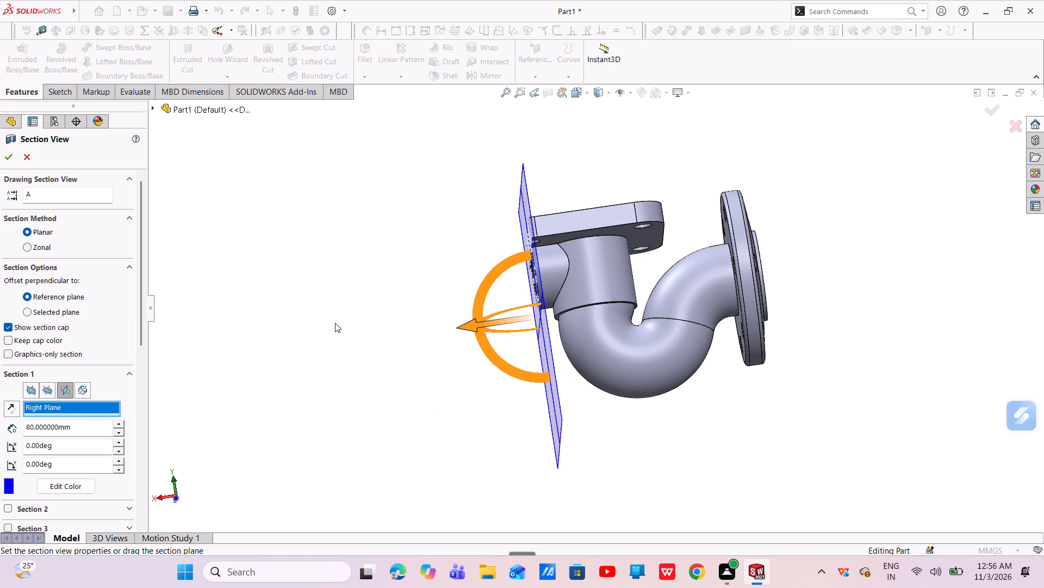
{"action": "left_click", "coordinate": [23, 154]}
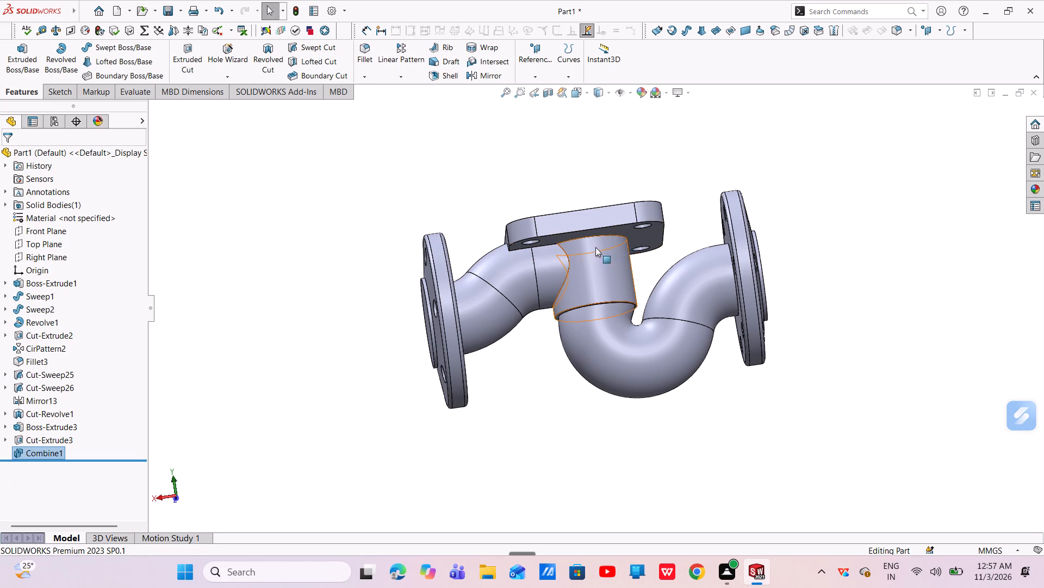
Create a section view parallel to the square top flange's long side face, with the section plane offset -113 mm.
{"action": "left_click", "coordinate": [610, 261]}
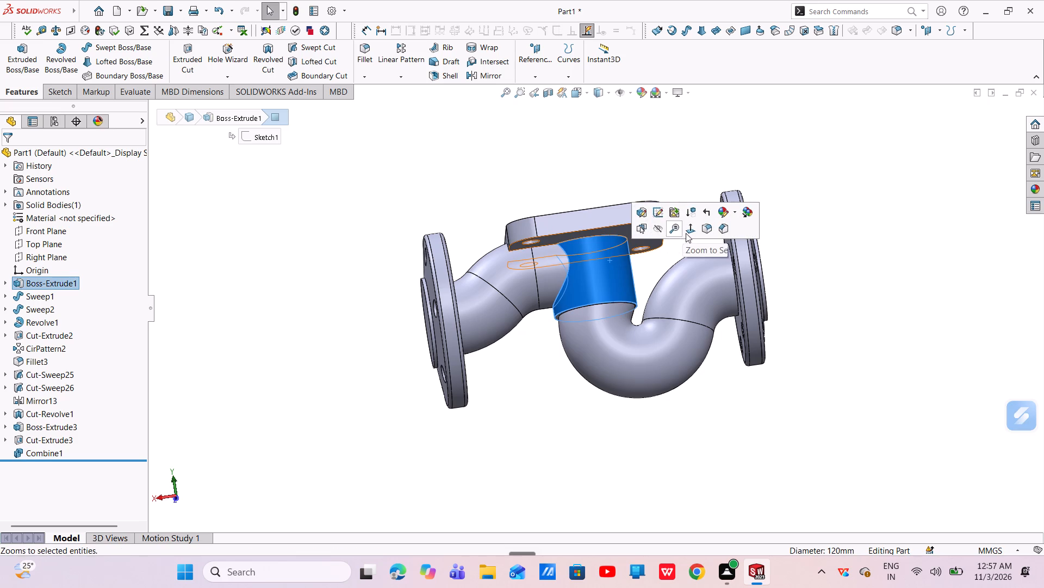
{"action": "left_click", "coordinate": [686, 233]}
{"action": "middle_click_drag", "start_coordinate": [645, 266], "coordinate": [575, 253]}
{"action": "scroll", "coordinate": [641, 264], "scroll_direction": "down", "scroll_amount": 1}
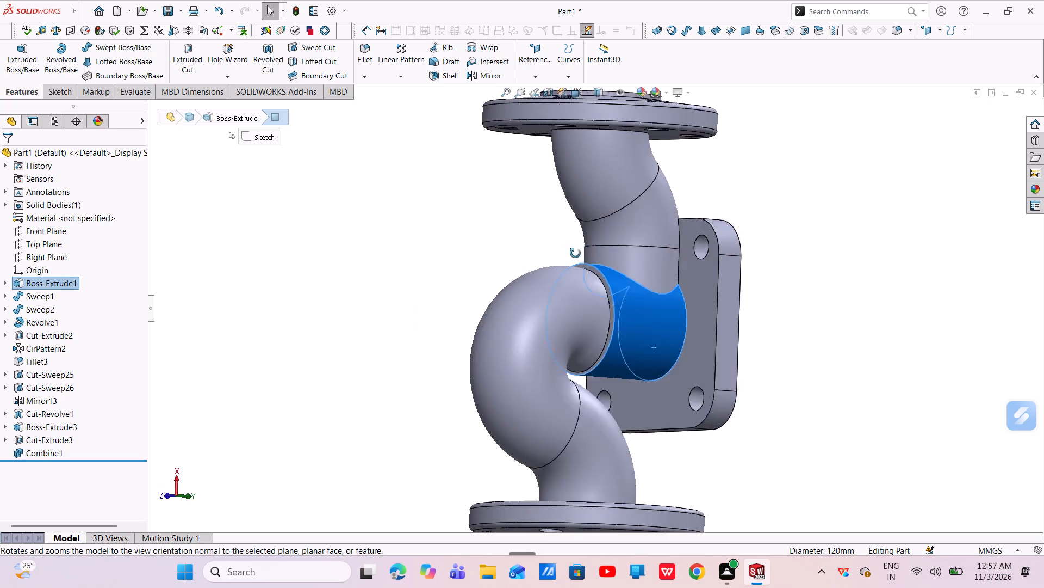
{"action": "middle_click_drag", "start_coordinate": [575, 253], "coordinate": [546, 247]}
{"action": "left_click", "coordinate": [691, 294]}
{"action": "left_click", "coordinate": [787, 267]}
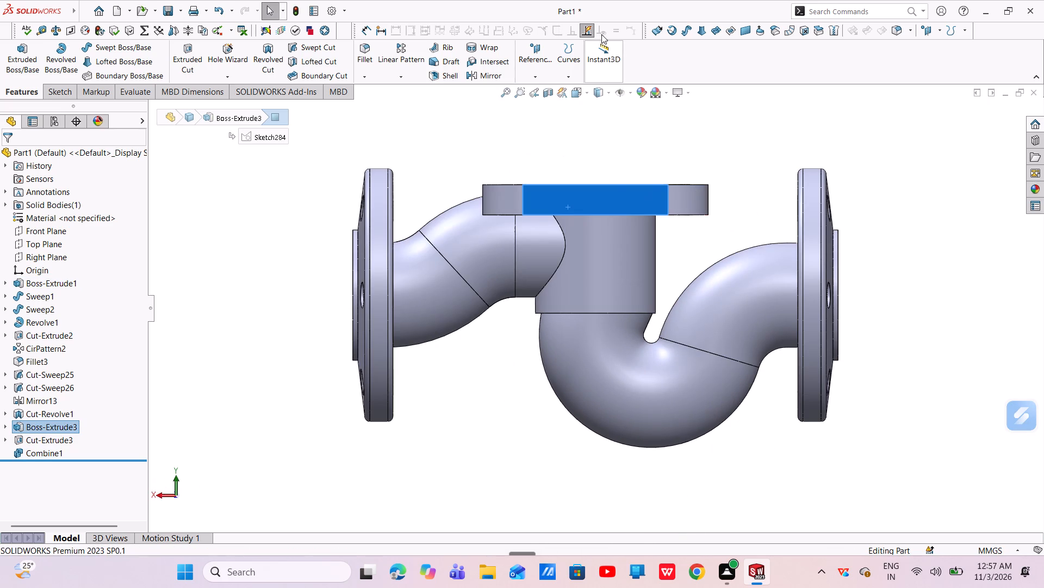
{"action": "left_click", "coordinate": [546, 90]}
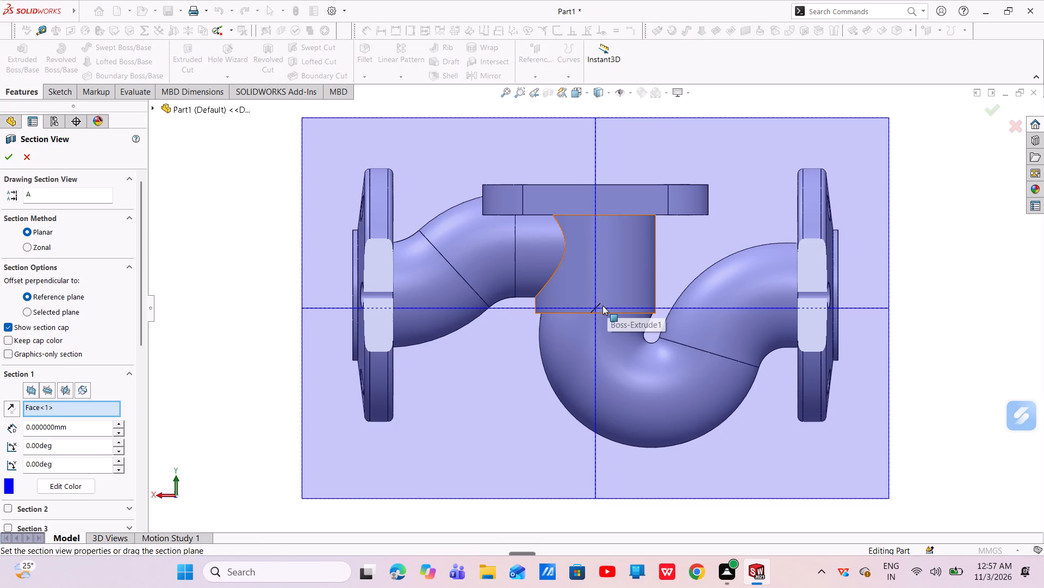
{"action": "middle_click_drag", "start_coordinate": [636, 316], "coordinate": [549, 324]}
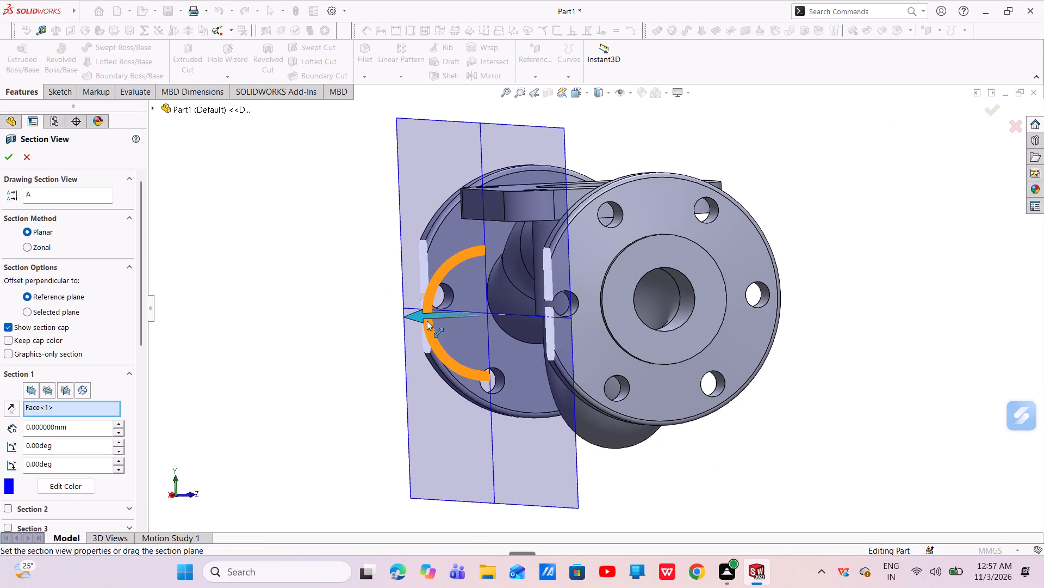
{"action": "left_click_drag", "start_coordinate": [422, 314], "coordinate": [516, 307]}
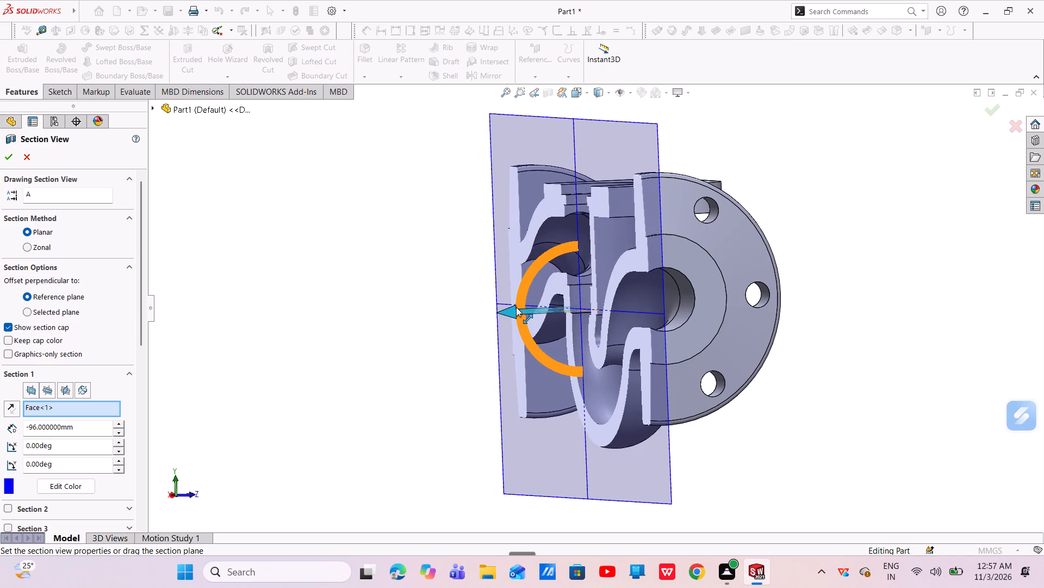
{"action": "left_click_drag", "start_coordinate": [516, 307], "coordinate": [532, 310]}
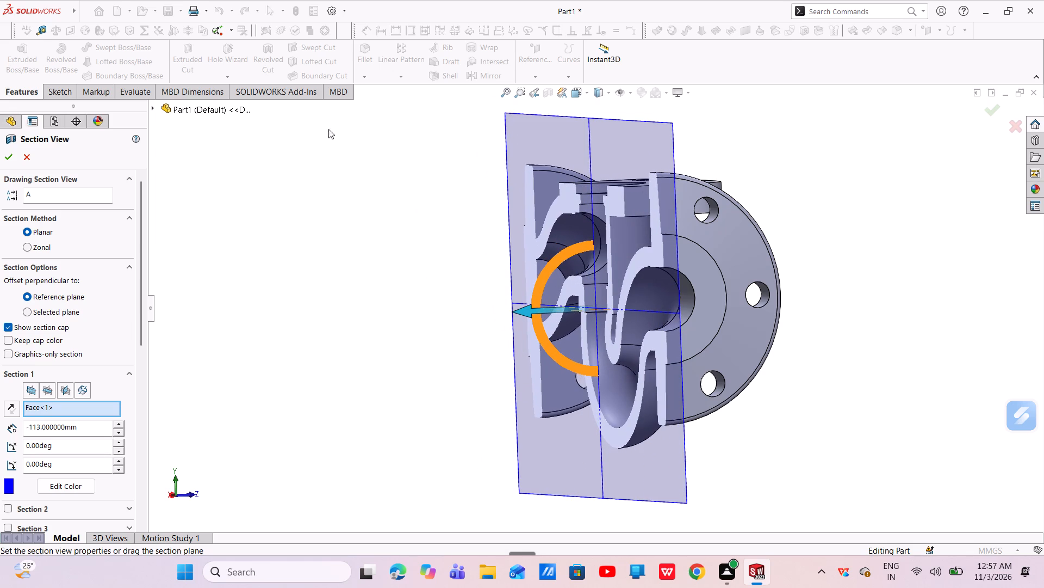
{"action": "left_click", "coordinate": [13, 154]}
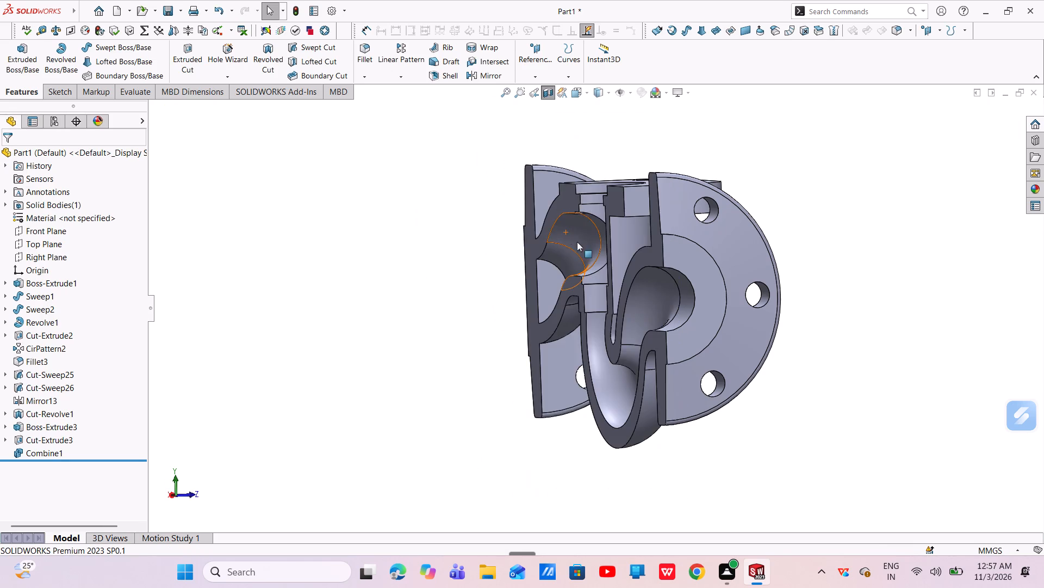
Fillet three circular step edges in the central bore with a 5 mm radius: one below the top recess and two at the lower steps.
{"action": "middle_click_drag", "start_coordinate": [577, 242], "coordinate": [695, 277]}
{"action": "scroll", "coordinate": [623, 219], "scroll_direction": "down", "scroll_amount": 2}
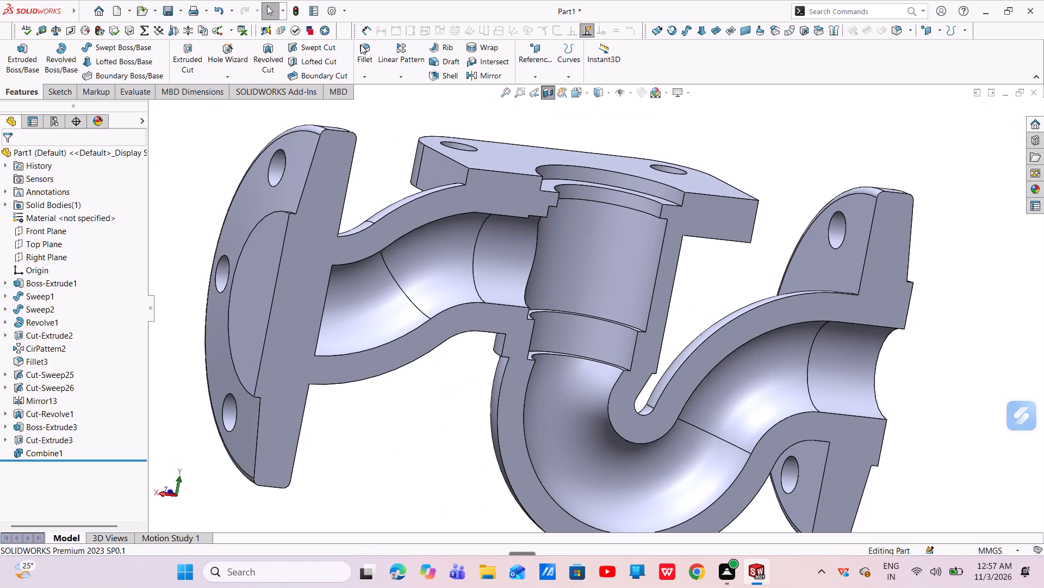
{"action": "left_click", "coordinate": [361, 42]}
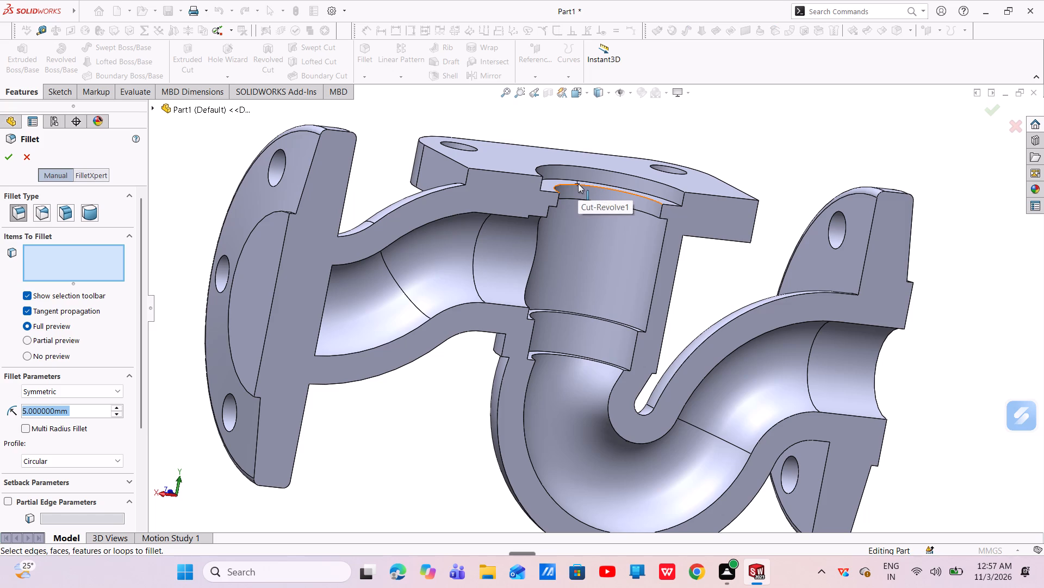
{"action": "left_click", "coordinate": [578, 183]}
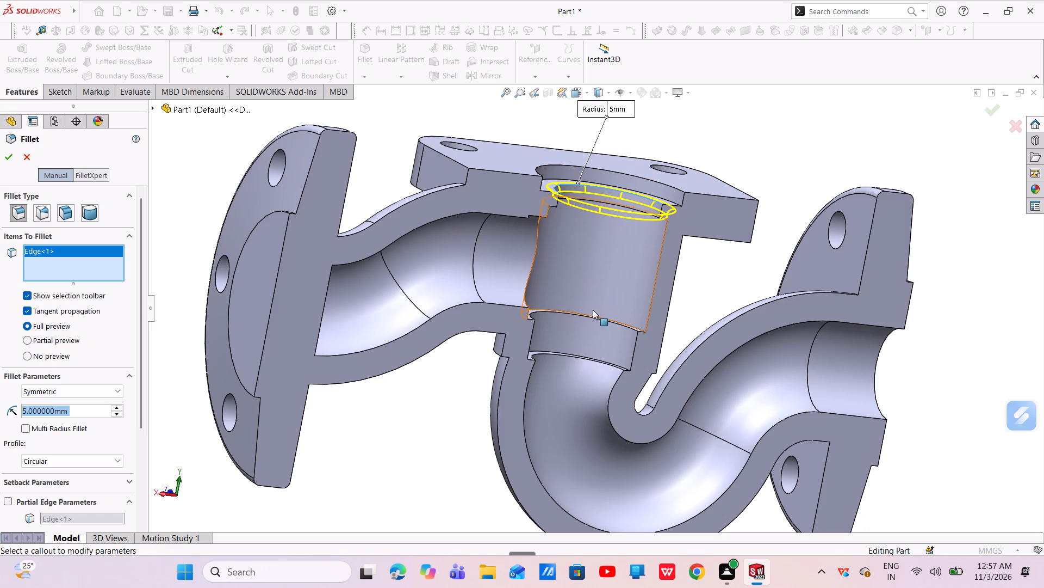
{"action": "scroll", "coordinate": [579, 317], "scroll_direction": "down", "scroll_amount": 4}
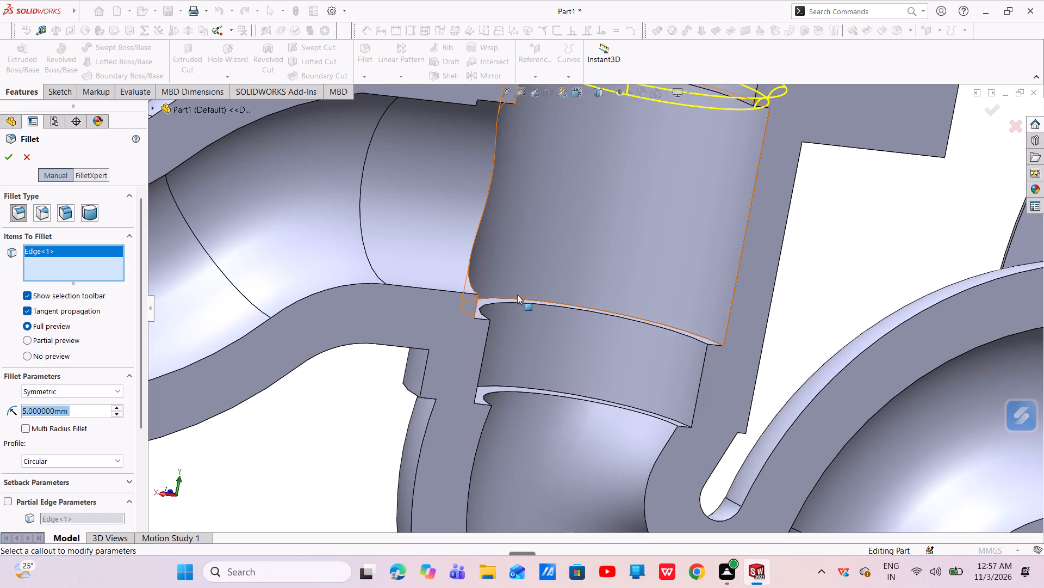
{"action": "left_click", "coordinate": [512, 301]}
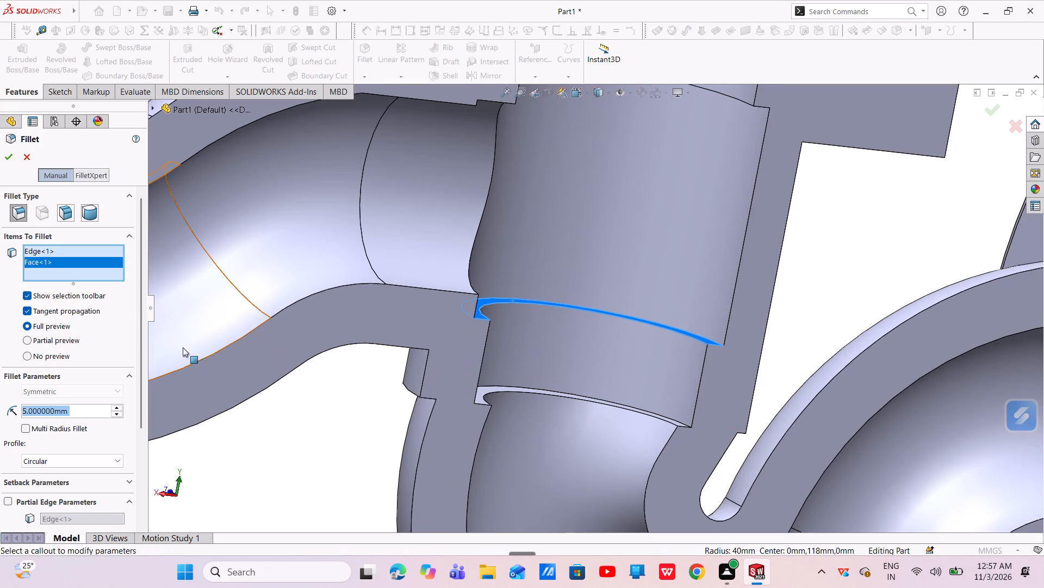
{"action": "right_click", "coordinate": [57, 261]}
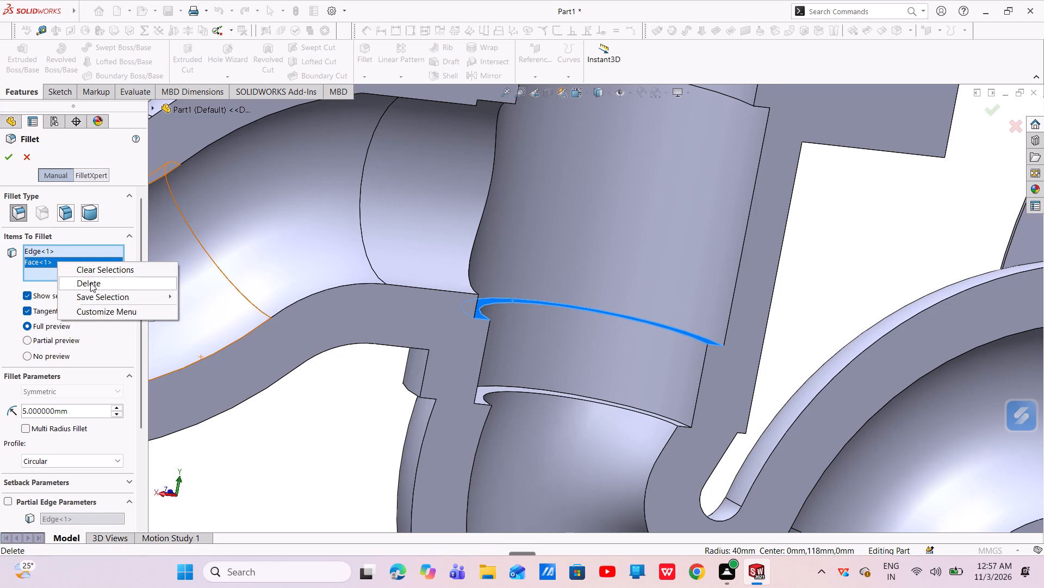
{"action": "left_click", "coordinate": [90, 283]}
{"action": "scroll", "coordinate": [624, 322], "scroll_direction": "down", "scroll_amount": 5}
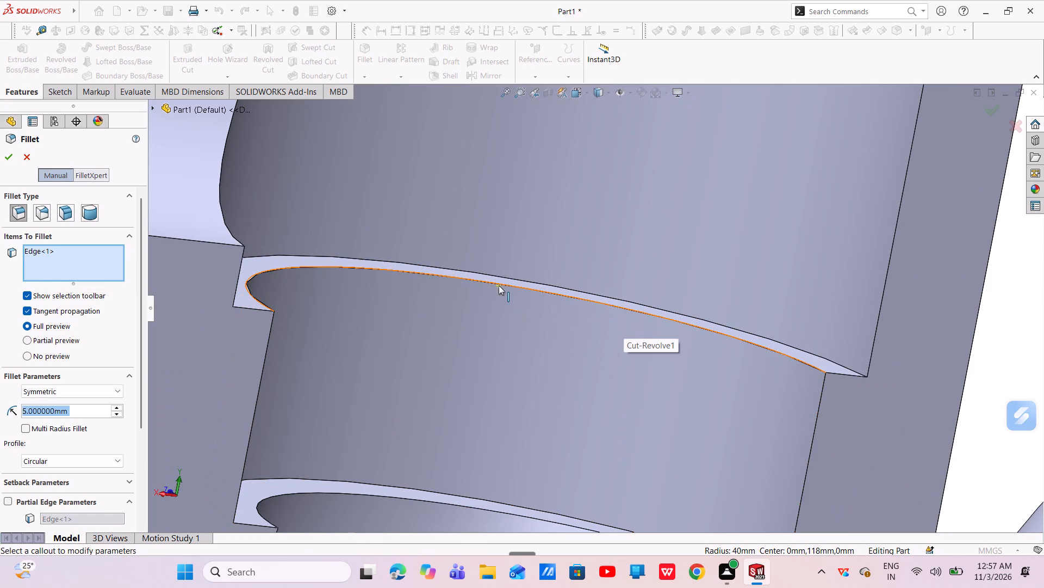
{"action": "left_click", "coordinate": [506, 285]}
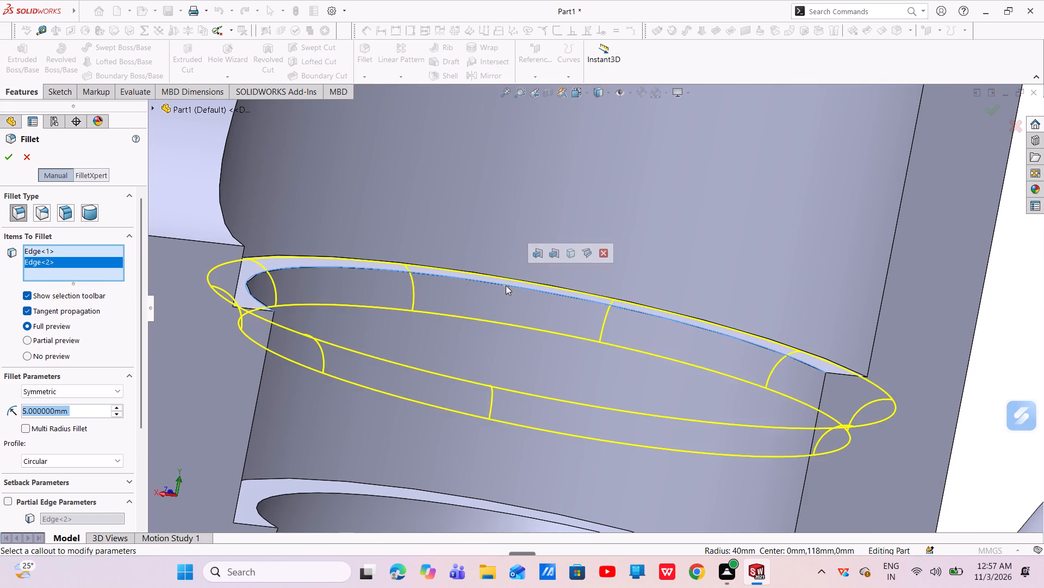
{"action": "scroll", "coordinate": [513, 311], "scroll_direction": "up", "scroll_amount": 4}
{"action": "scroll", "coordinate": [564, 439], "scroll_direction": "down", "scroll_amount": 4}
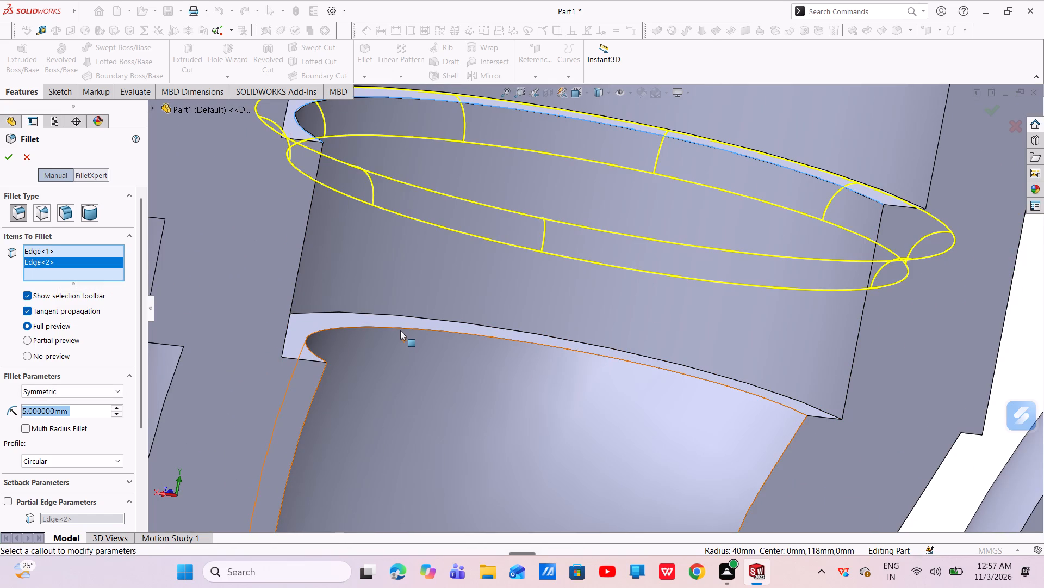
{"action": "left_click", "coordinate": [401, 329]}
{"action": "scroll", "coordinate": [471, 342], "scroll_direction": "up", "scroll_amount": 2}
{"action": "scroll", "coordinate": [471, 340], "scroll_direction": "down", "scroll_amount": 1}
{"action": "scroll", "coordinate": [471, 339], "scroll_direction": "up", "scroll_amount": 3}
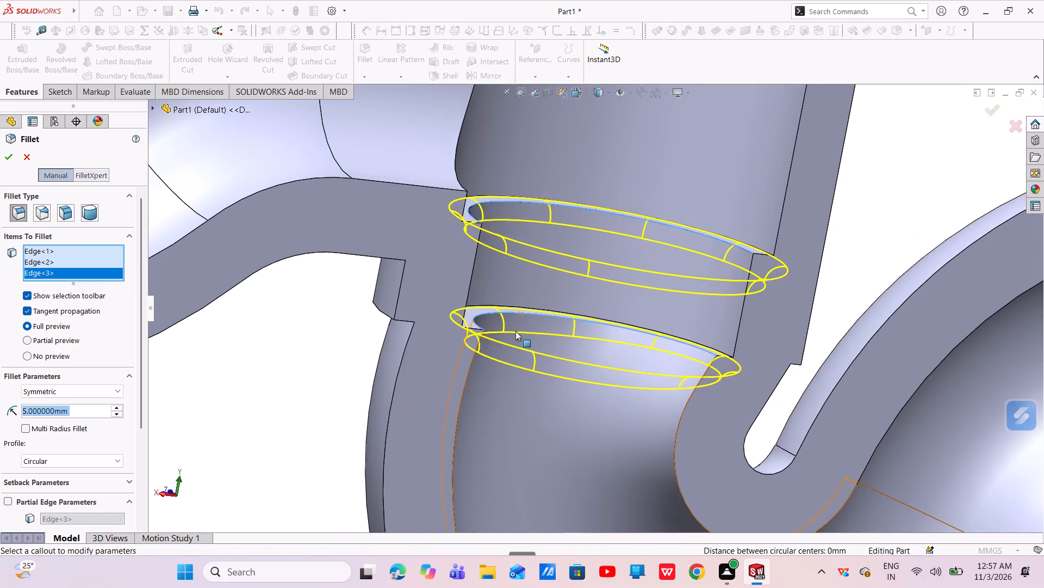
{"action": "scroll", "coordinate": [548, 344], "scroll_direction": "up", "scroll_amount": 5}
{"action": "middle_click_drag", "start_coordinate": [606, 312], "coordinate": [535, 281]}
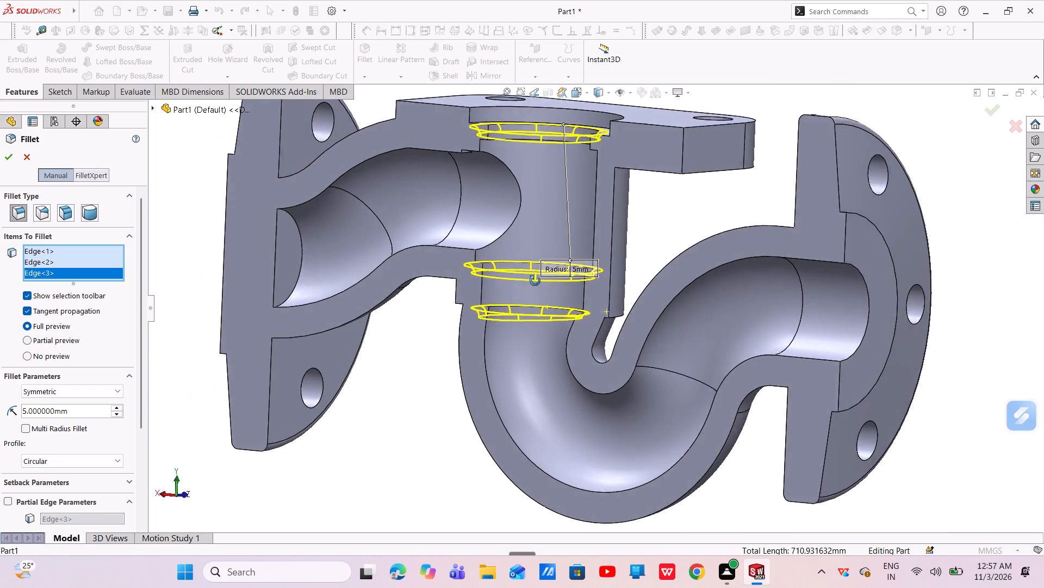
{"action": "middle_click_drag", "start_coordinate": [535, 281], "coordinate": [571, 301]}
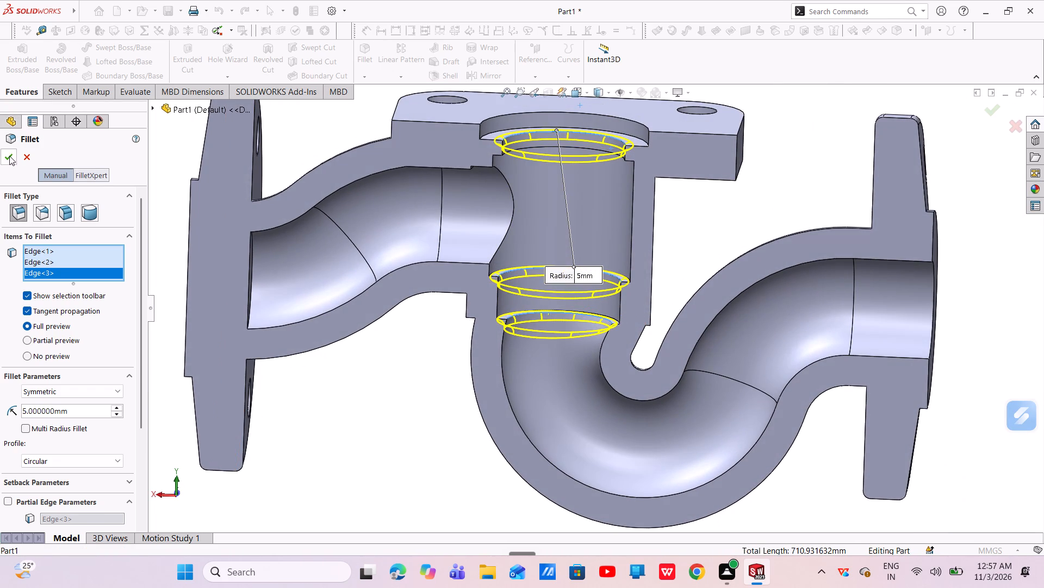
{"action": "left_click", "coordinate": [9, 156]}
Check the filleted bore edges up close and turn off the section view.
{"action": "scroll", "coordinate": [587, 301], "scroll_direction": "down", "scroll_amount": 3}
{"action": "scroll", "coordinate": [553, 283], "scroll_direction": "up", "scroll_amount": 2}
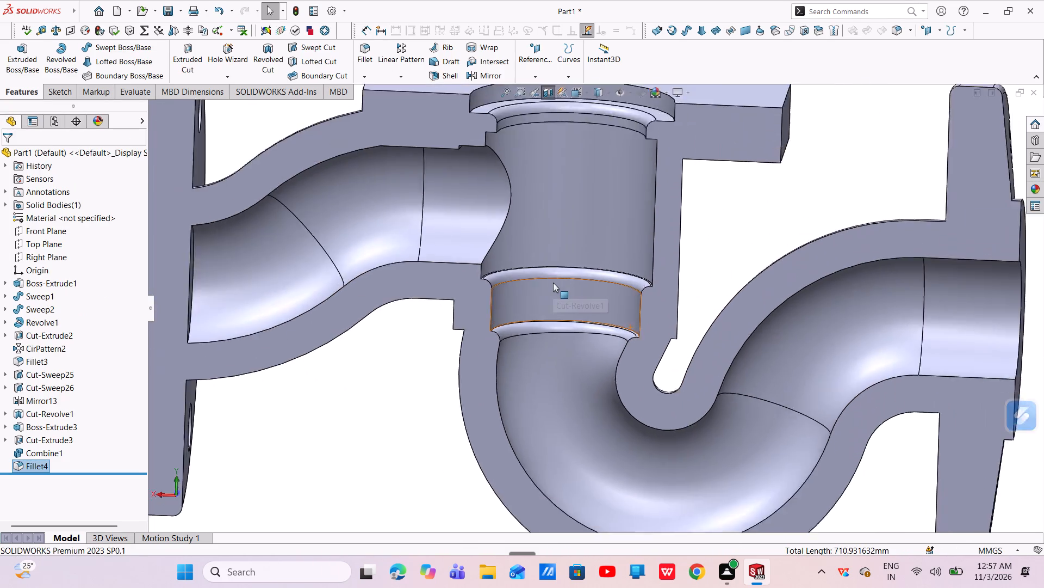
{"action": "scroll", "coordinate": [553, 283], "scroll_direction": "down", "scroll_amount": 1}
{"action": "scroll", "coordinate": [553, 283], "scroll_direction": "up", "scroll_amount": 3}
{"action": "scroll", "coordinate": [608, 366], "scroll_direction": "down", "scroll_amount": 3}
{"action": "scroll", "coordinate": [597, 343], "scroll_direction": "up", "scroll_amount": 3}
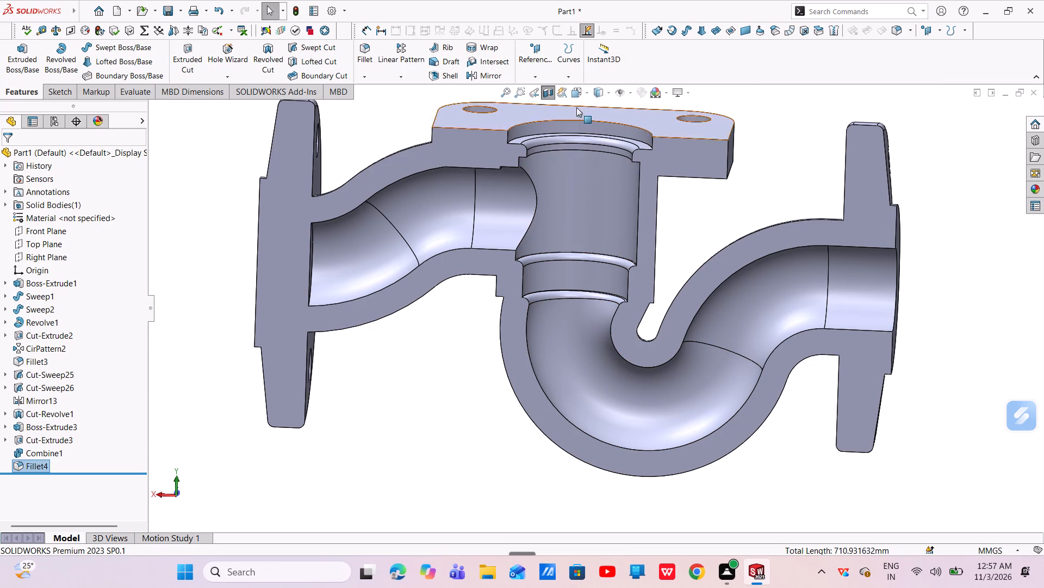
{"action": "left_click", "coordinate": [550, 91]}
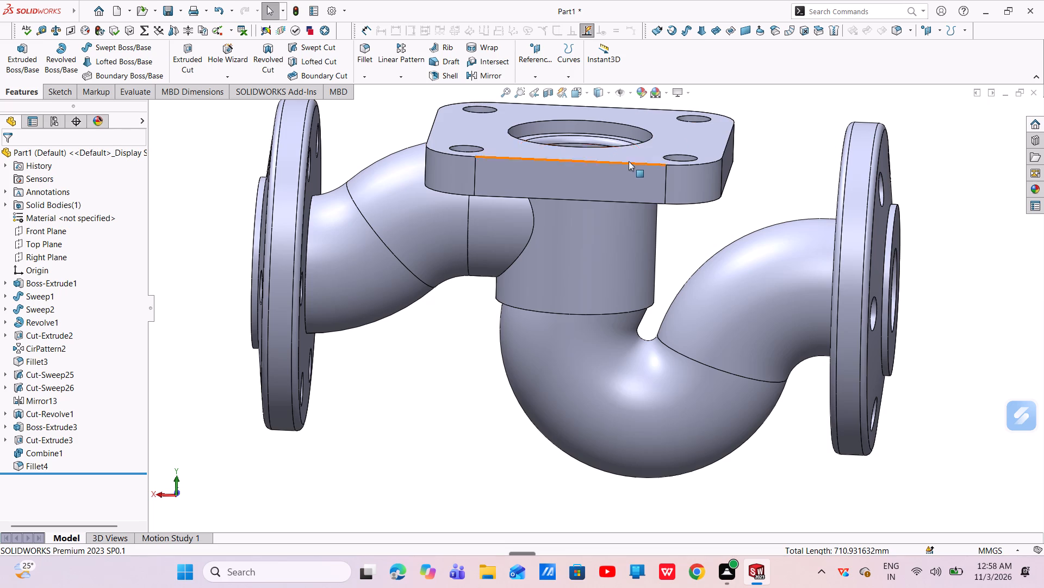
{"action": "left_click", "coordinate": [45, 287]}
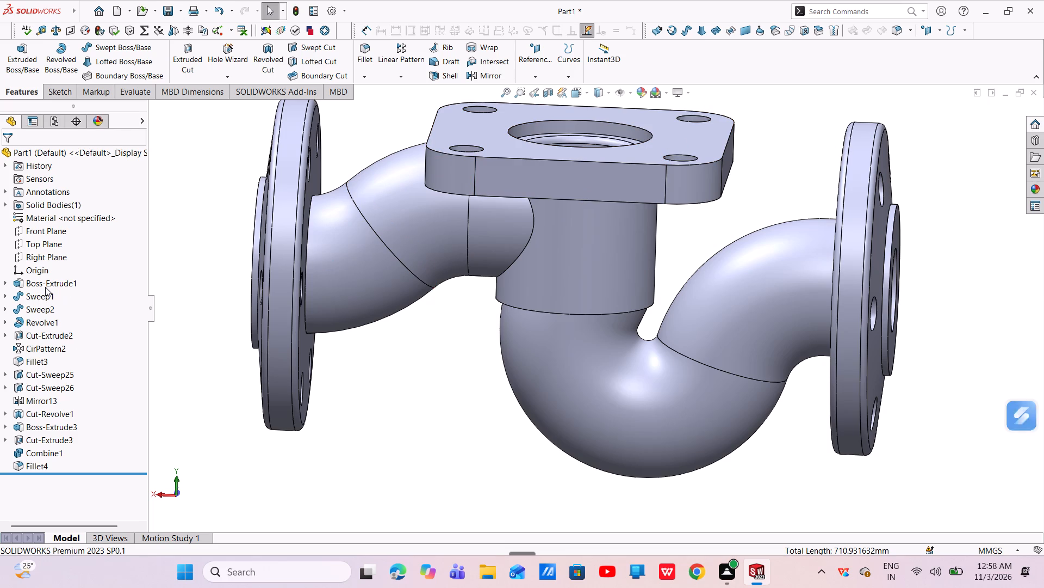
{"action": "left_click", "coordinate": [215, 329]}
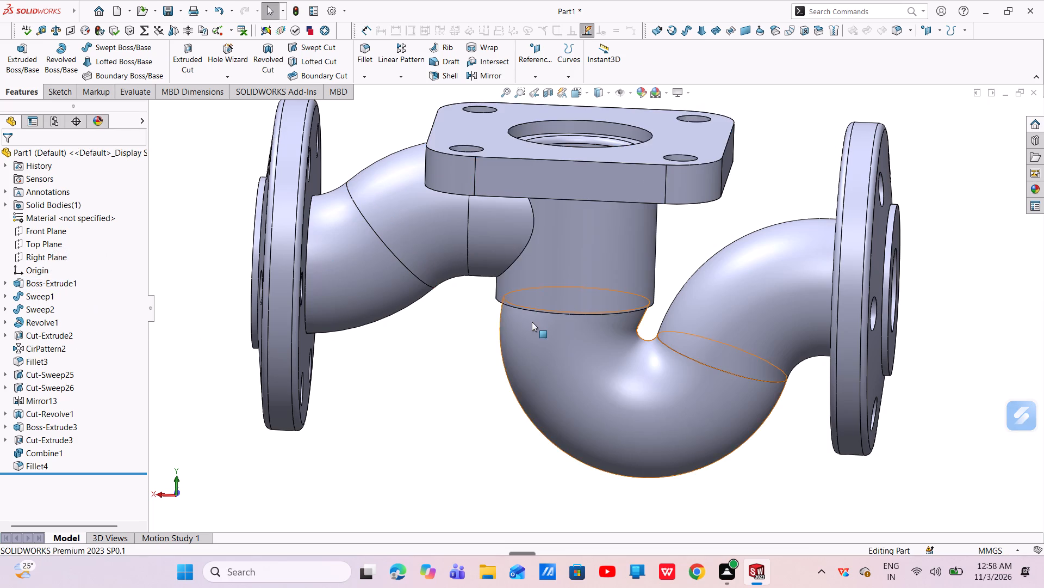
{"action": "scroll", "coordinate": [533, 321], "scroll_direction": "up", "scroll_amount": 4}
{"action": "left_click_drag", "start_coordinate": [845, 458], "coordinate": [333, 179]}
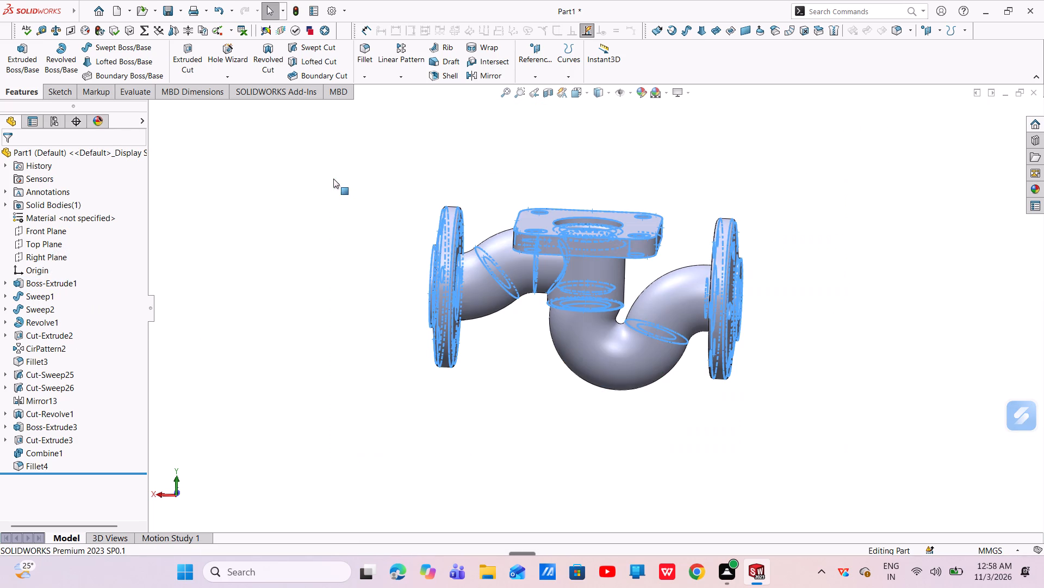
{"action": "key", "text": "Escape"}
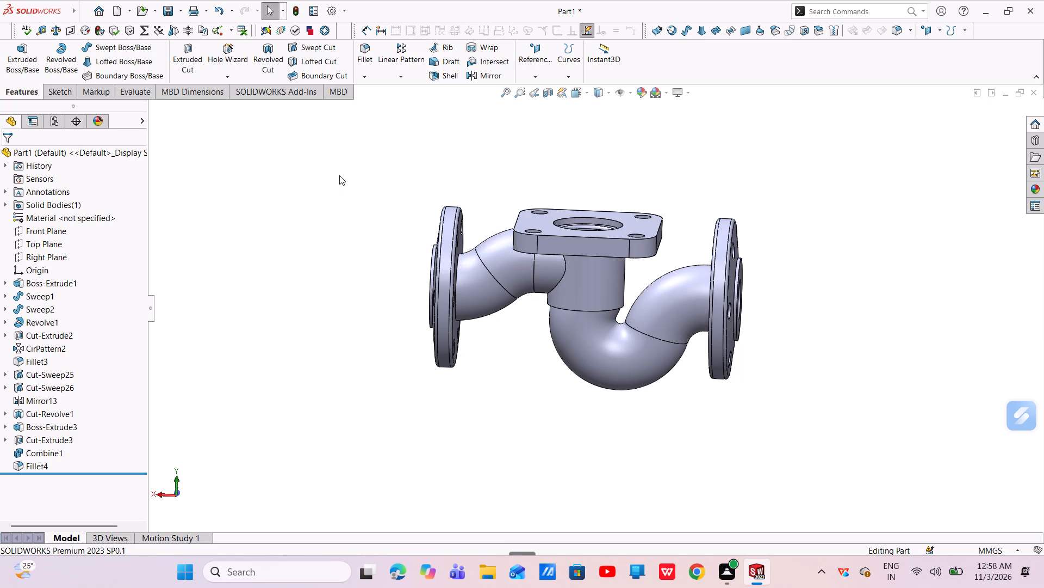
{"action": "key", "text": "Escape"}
Apply the polished steel appearance to every feature of the valve body, from Boss-Extrude1 through Fillet4.
{"action": "left_click", "coordinate": [49, 286]}
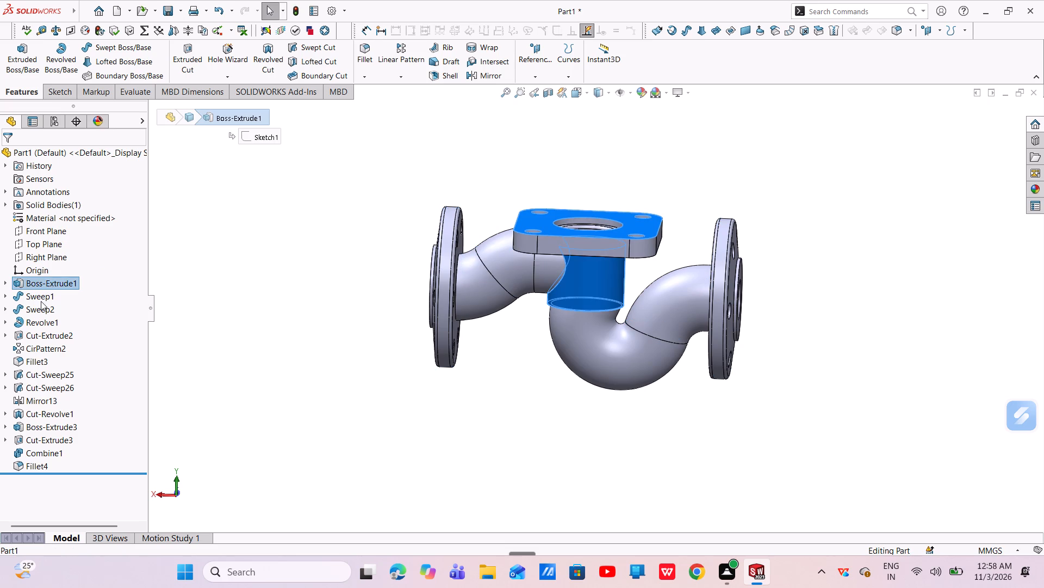
{"action": "left_click", "coordinate": [41, 292], "text": "ctrl"}
{"action": "left_click", "coordinate": [45, 307], "text": "ctrl"}
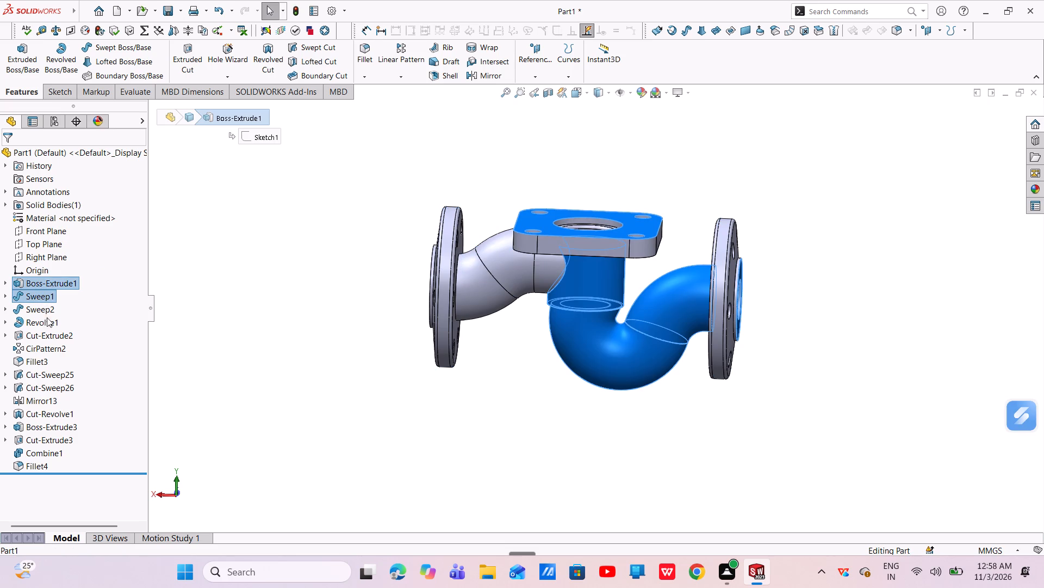
{"action": "left_click", "coordinate": [47, 330], "text": "ctrl"}
{"action": "left_click", "coordinate": [40, 347], "text": "ctrl"}
{"action": "left_click", "coordinate": [41, 357], "text": "ctrl"}
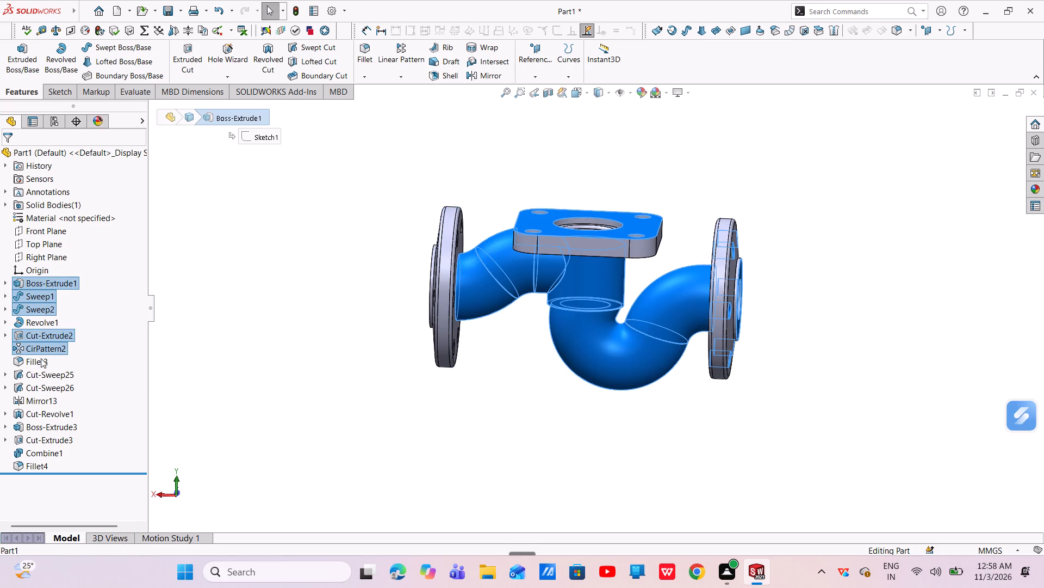
{"action": "left_click", "coordinate": [40, 373], "text": "ctrl"}
{"action": "left_click", "coordinate": [45, 387], "text": "ctrl"}
{"action": "left_click", "coordinate": [46, 401], "text": "ctrl"}
{"action": "left_click", "coordinate": [45, 411], "text": "ctrl"}
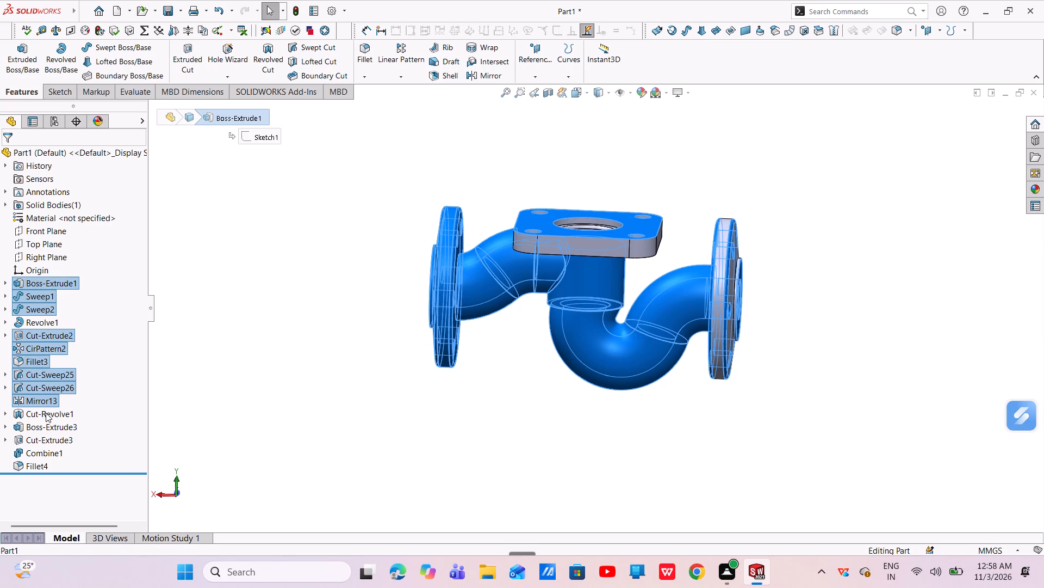
{"action": "left_click", "coordinate": [47, 425], "text": "ctrl"}
{"action": "left_click", "coordinate": [49, 432], "text": "ctrl"}
{"action": "left_click", "coordinate": [43, 437], "text": "ctrl"}
{"action": "left_click", "coordinate": [42, 430], "text": "ctrl"}
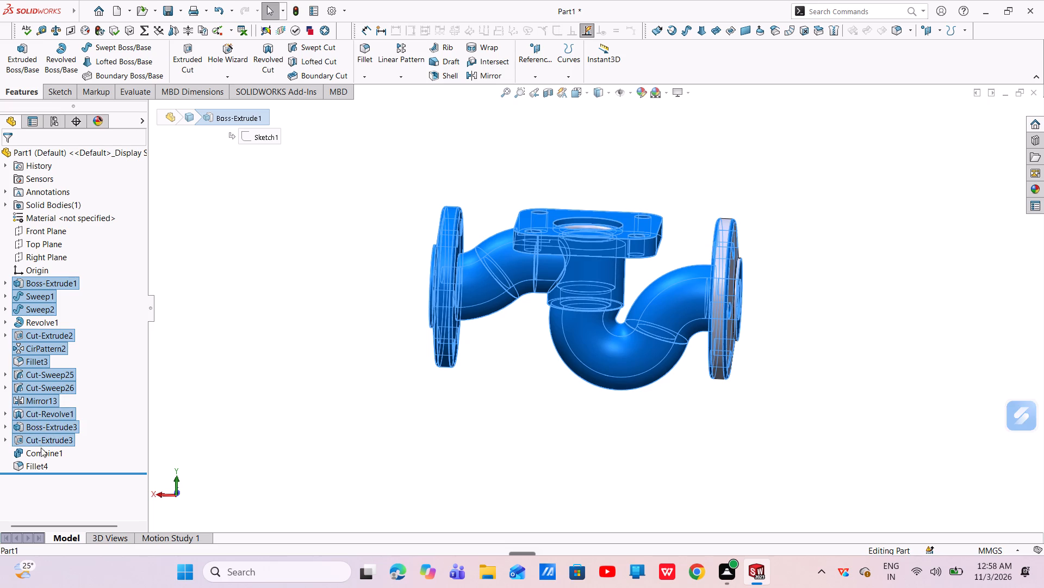
{"action": "left_click", "coordinate": [38, 449], "text": "ctrl"}
{"action": "left_click", "coordinate": [38, 467], "text": "ctrl"}
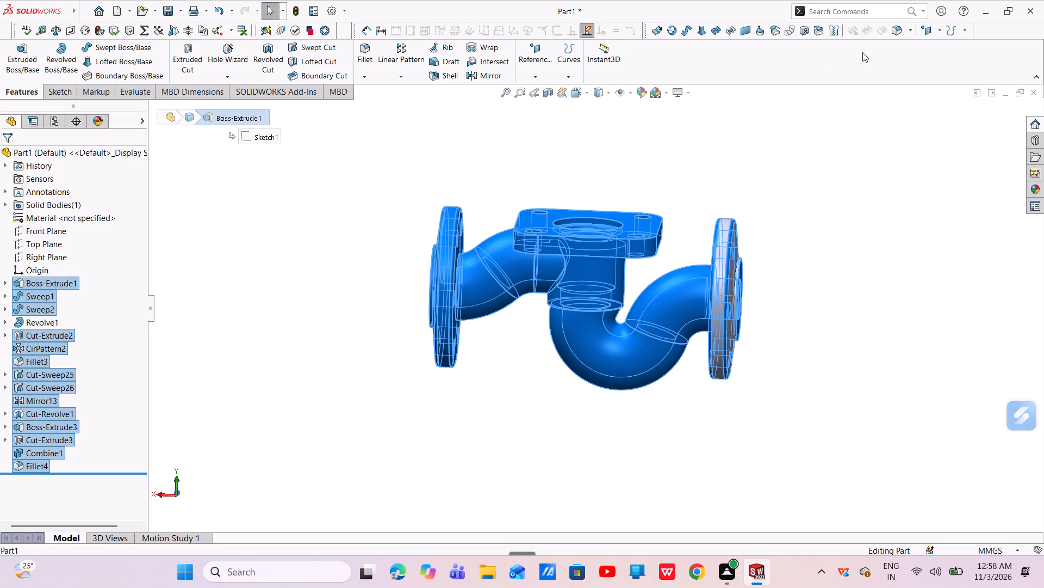
{"action": "left_click", "coordinate": [52, 323], "text": "ctrl"}
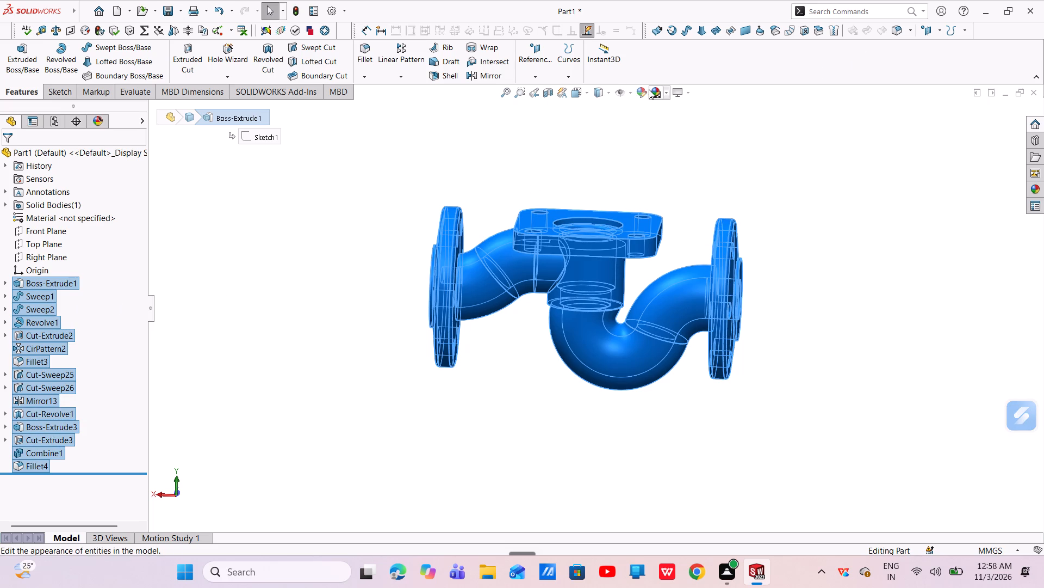
{"action": "left_click", "coordinate": [1035, 186]}
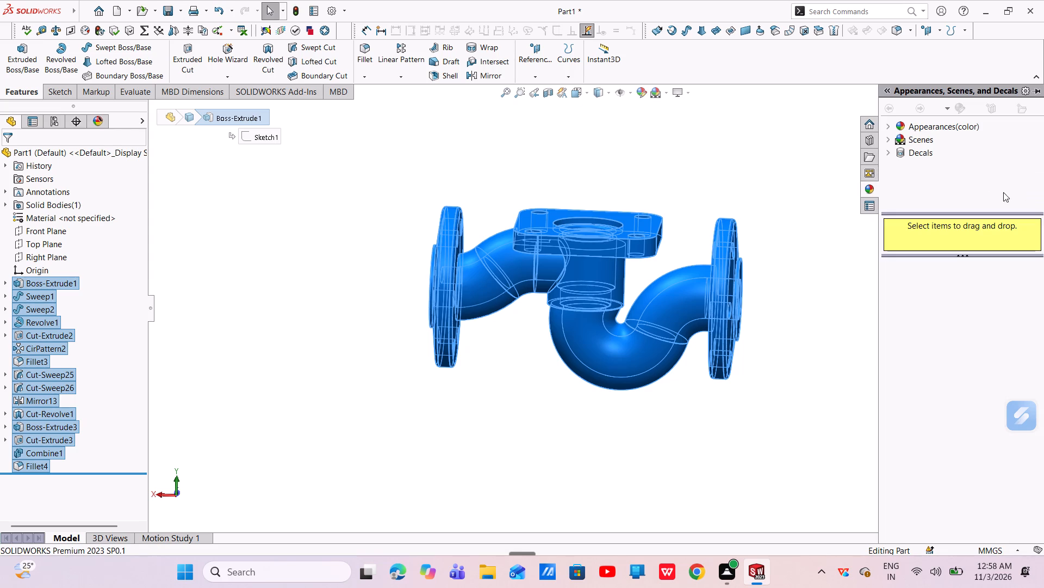
{"action": "left_click", "coordinate": [891, 138]}
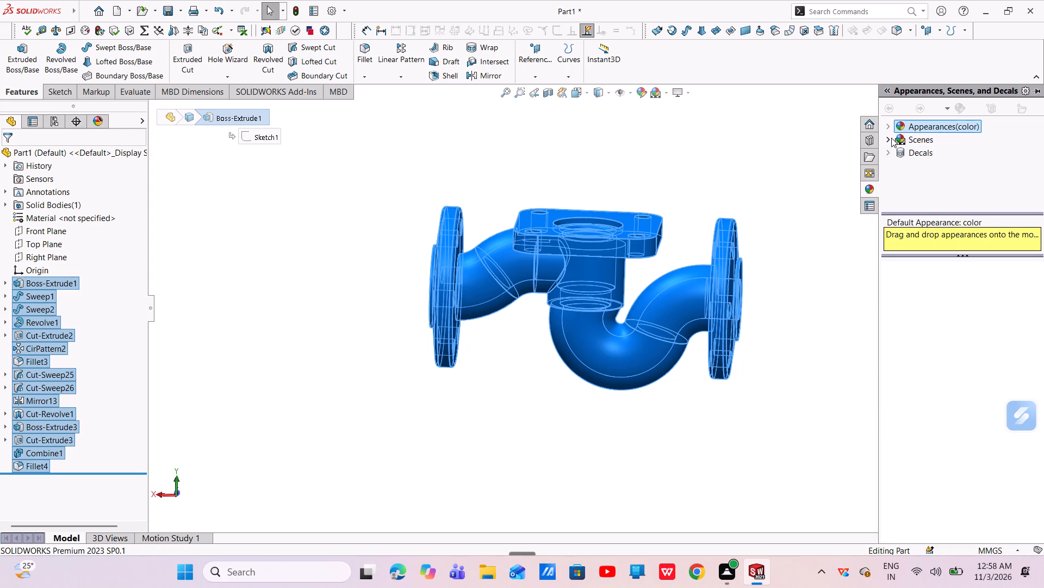
{"action": "scroll", "coordinate": [929, 163], "scroll_direction": "down", "scroll_amount": 4}
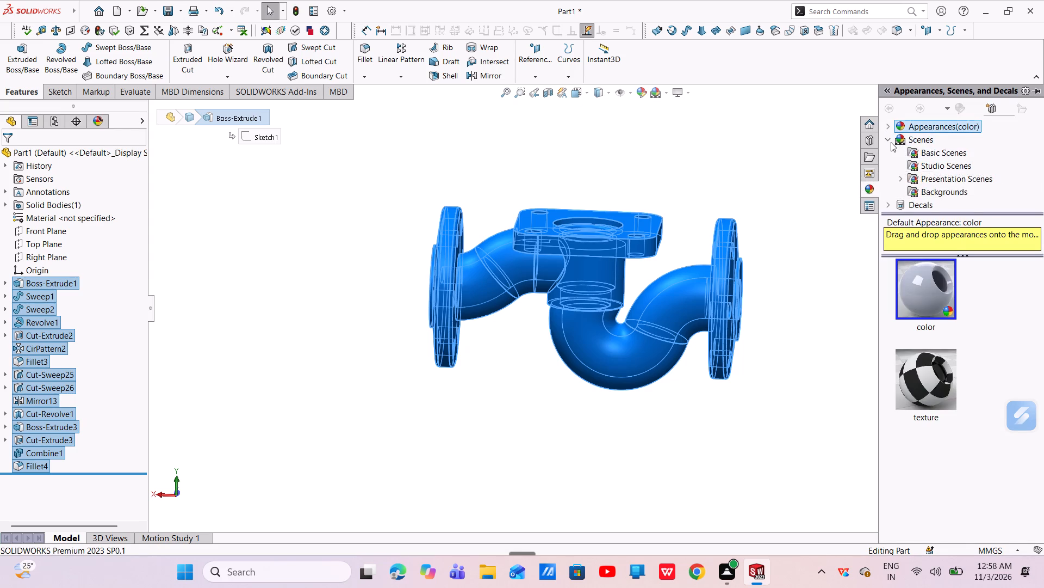
{"action": "left_click", "coordinate": [891, 142]}
{"action": "left_click", "coordinate": [892, 130]}
{"action": "double_click", "coordinate": [927, 149]}
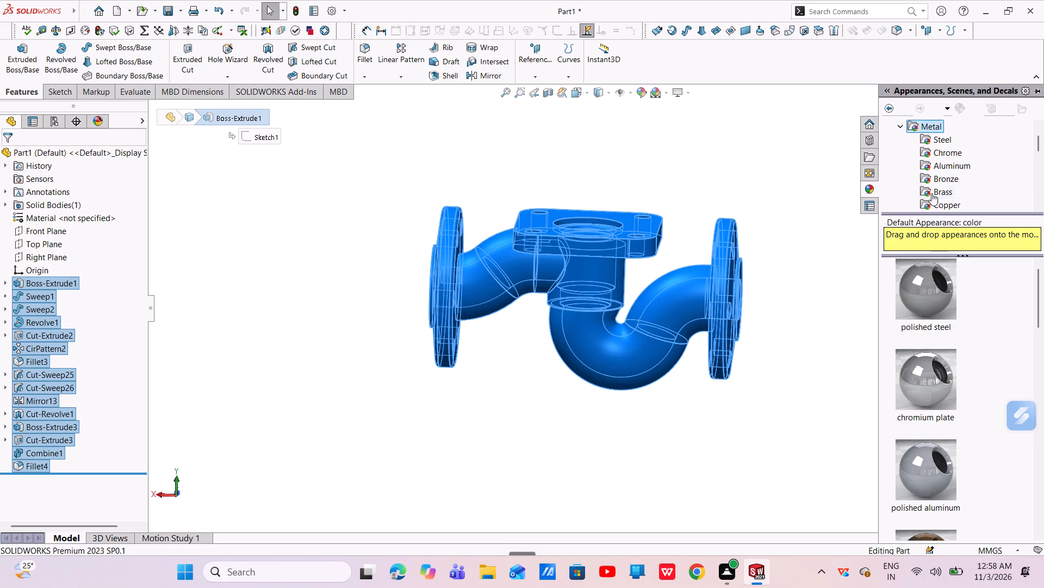
{"action": "double_click", "coordinate": [927, 136]}
{"action": "scroll", "coordinate": [934, 287], "scroll_direction": "down", "scroll_amount": 2}
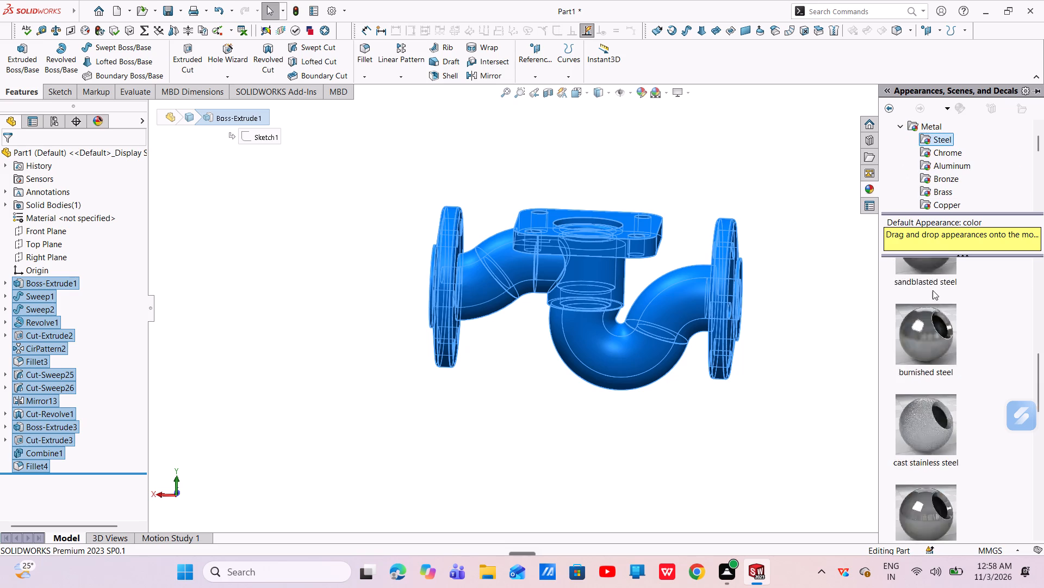
{"action": "scroll", "coordinate": [933, 290], "scroll_direction": "down", "scroll_amount": 11}
{"action": "scroll", "coordinate": [939, 329], "scroll_direction": "up", "scroll_amount": 4}
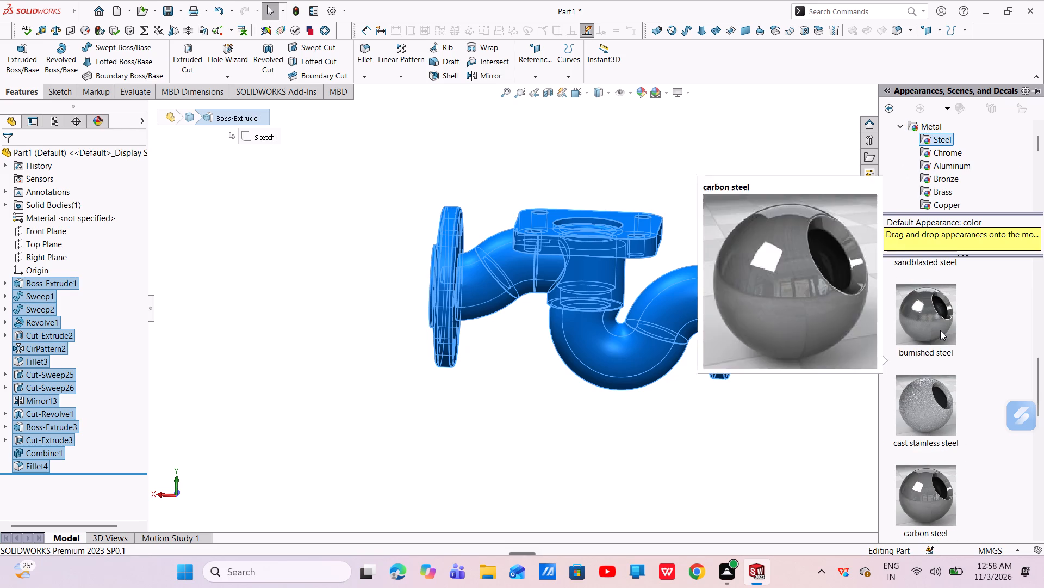
{"action": "scroll", "coordinate": [940, 330], "scroll_direction": "up", "scroll_amount": 6}
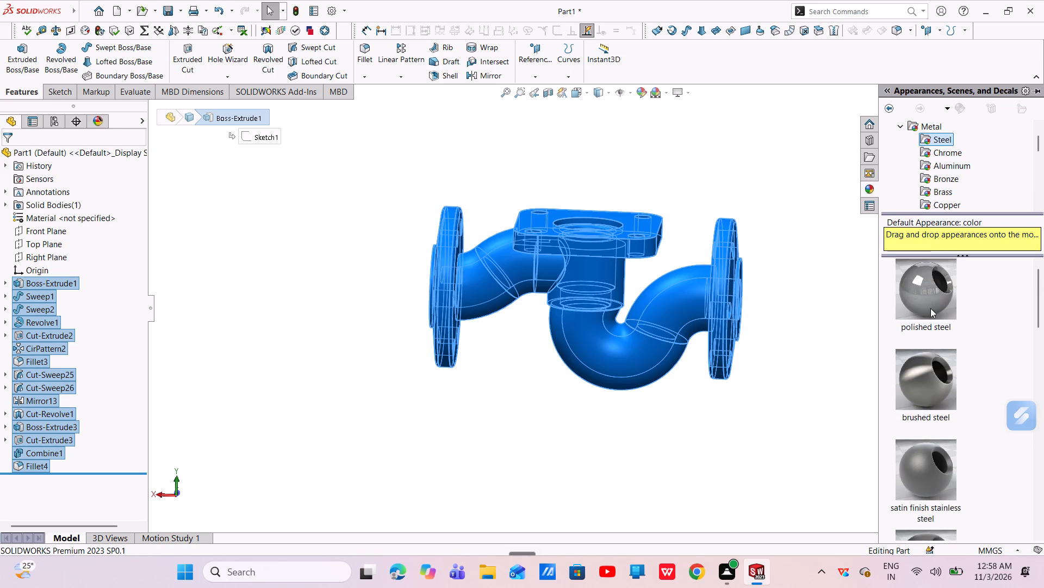
{"action": "double_click", "coordinate": [920, 294]}
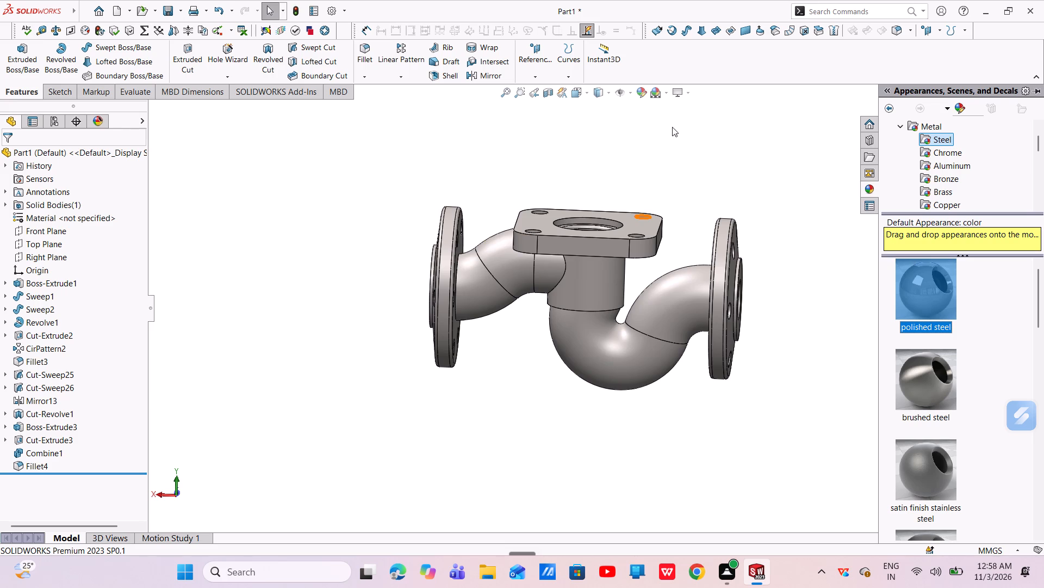
{"action": "key", "text": "Escape"}
Change the appearance colour of all features, from Boss-Extrude1 through Fillet4, to light yellow from the standard palette.
{"action": "left_click", "coordinate": [58, 283]}
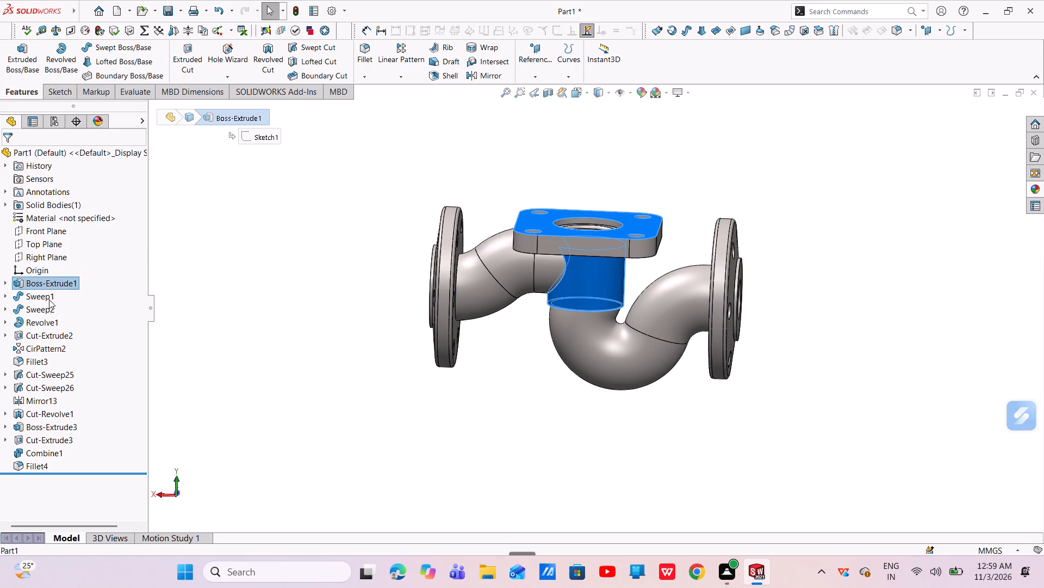
{"action": "left_click", "coordinate": [49, 299], "text": "ctrl"}
{"action": "left_click", "coordinate": [49, 310], "text": "ctrl"}
{"action": "left_click", "coordinate": [48, 323], "text": "ctrl"}
{"action": "left_click", "coordinate": [48, 333], "text": "ctrl"}
{"action": "left_click", "coordinate": [47, 348], "text": "ctrl"}
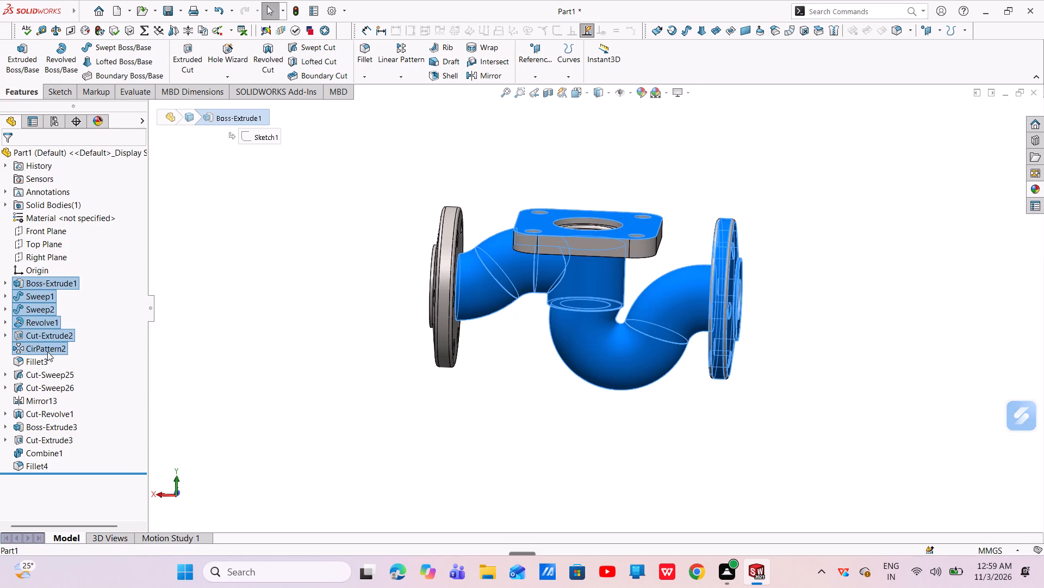
{"action": "left_click", "coordinate": [47, 360], "text": "ctrl"}
{"action": "left_click", "coordinate": [53, 375], "text": "ctrl"}
{"action": "left_click", "coordinate": [56, 388], "text": "ctrl"}
{"action": "left_click", "coordinate": [60, 395], "text": "ctrl"}
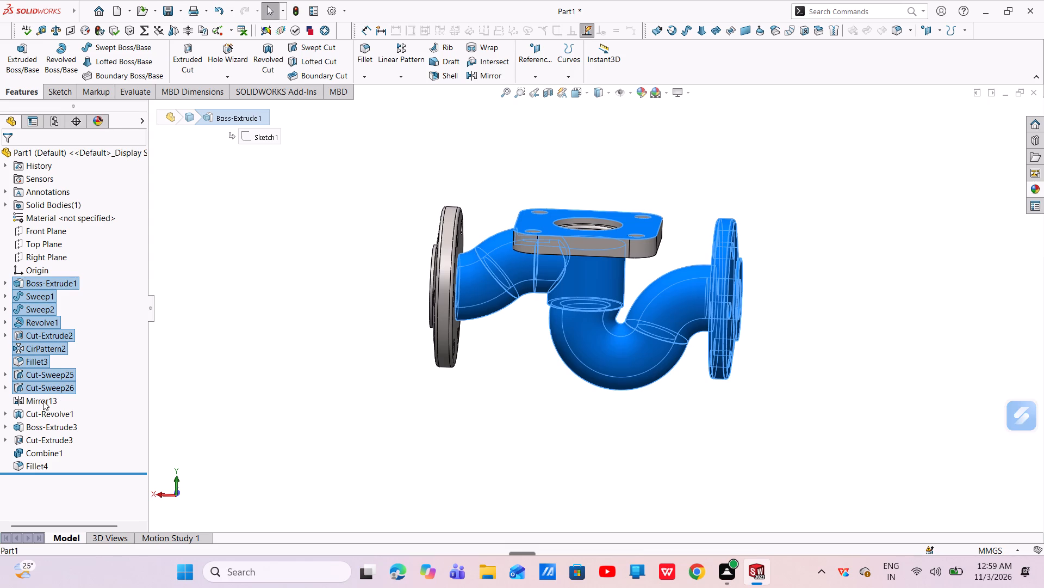
{"action": "left_click", "coordinate": [43, 401], "text": "ctrl"}
{"action": "left_click", "coordinate": [51, 412], "text": "ctrl"}
{"action": "left_click", "coordinate": [52, 423], "text": "ctrl"}
{"action": "left_click", "coordinate": [52, 437], "text": "ctrl"}
{"action": "left_click", "coordinate": [50, 447], "text": "ctrl"}
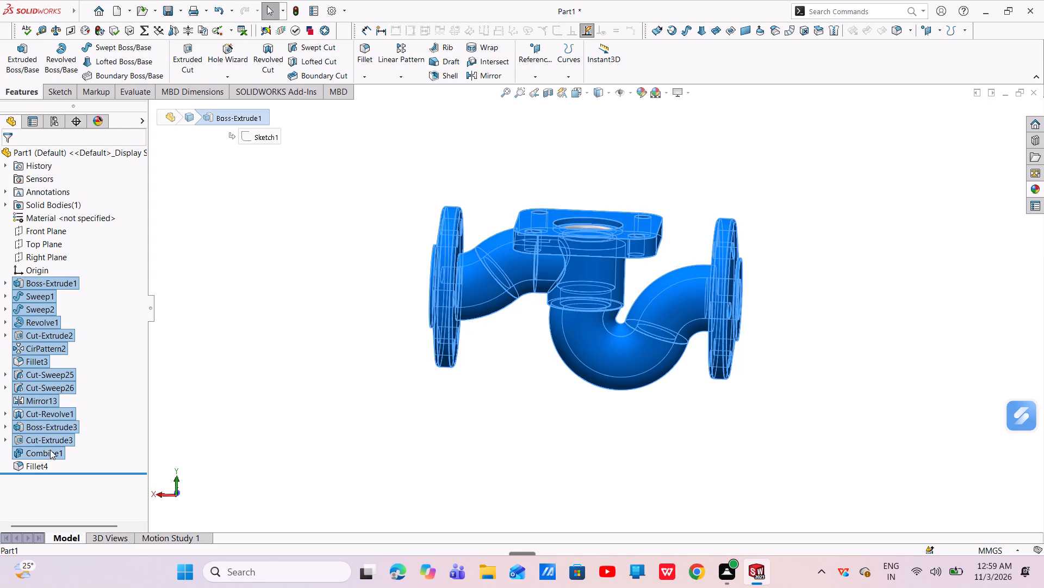
{"action": "left_click", "coordinate": [42, 454], "text": "ctrl"}
{"action": "left_click", "coordinate": [44, 452], "text": "ctrl"}
{"action": "left_click", "coordinate": [35, 465], "text": "ctrl"}
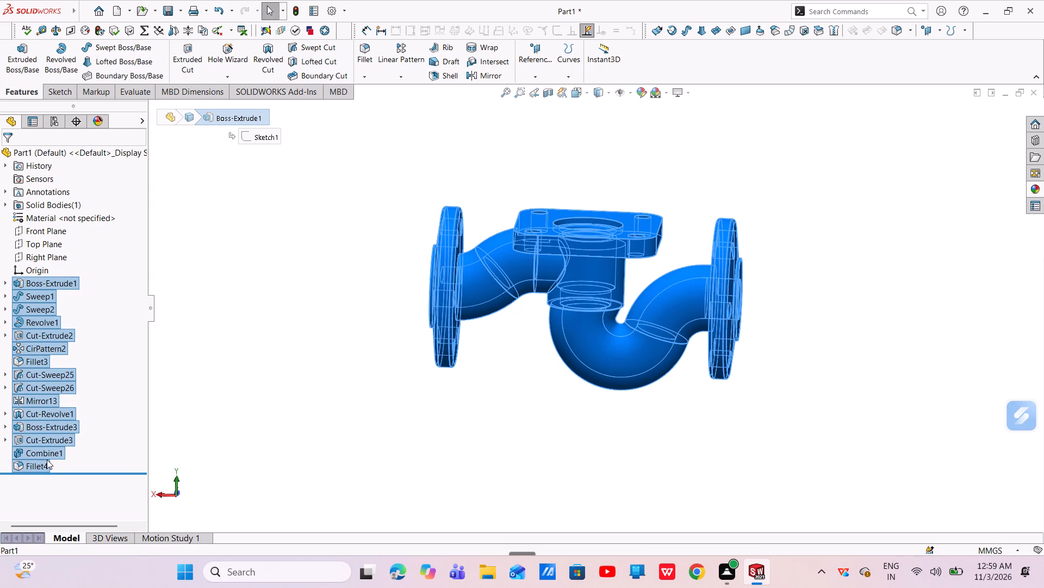
{"action": "left_click", "coordinate": [641, 98]}
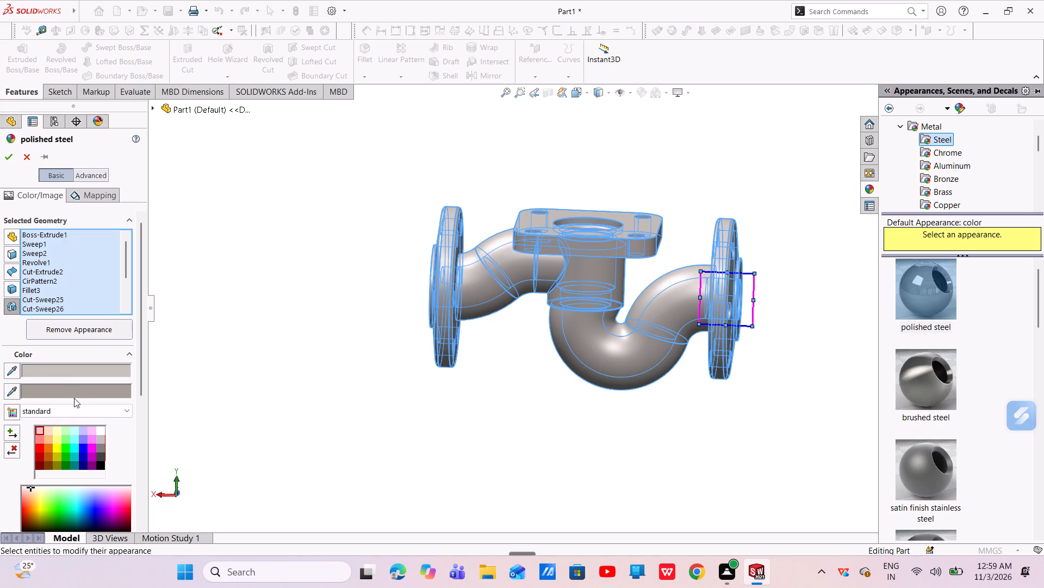
{"action": "left_click", "coordinate": [55, 439]}
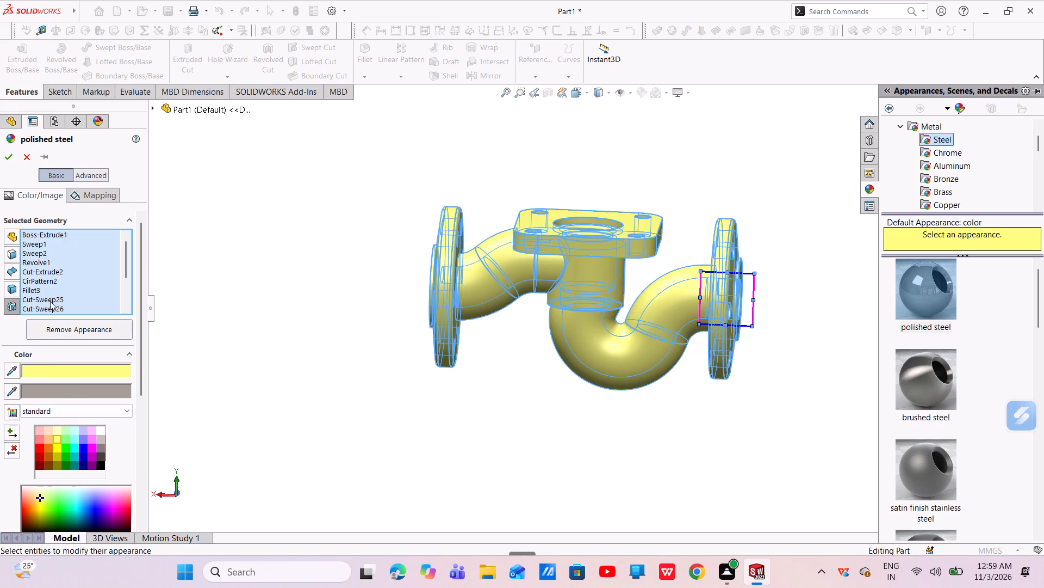
{"action": "left_click", "coordinate": [10, 156]}
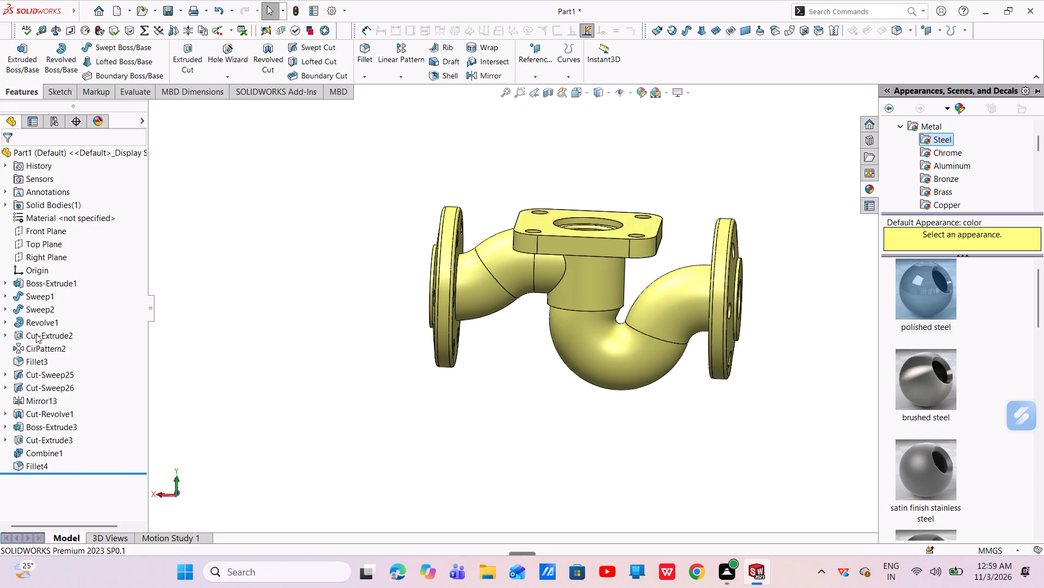
Apply polished brass to Cut-Extrude2, CirPattern2, Fillet3, Cut-Sweep25, Cut-Sweep26, Cut-Revolve1, Cut-Extrude3 and Fillet4.
{"action": "left_click", "coordinate": [40, 334]}
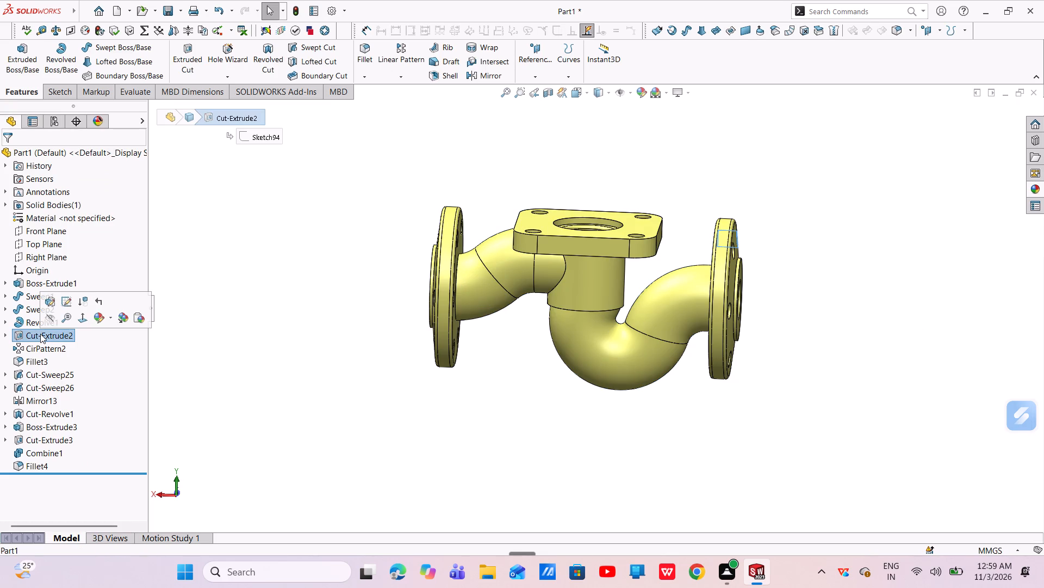
{"action": "left_click", "coordinate": [30, 359], "text": "ctrl"}
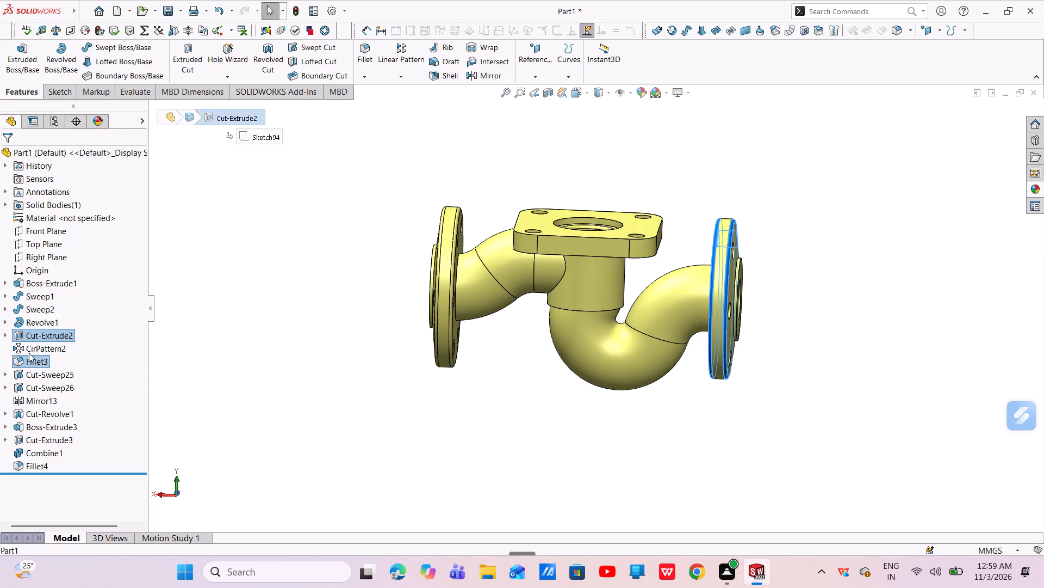
{"action": "left_click", "coordinate": [27, 350], "text": "ctrl"}
{"action": "left_click", "coordinate": [35, 372], "text": "ctrl"}
{"action": "left_click", "coordinate": [43, 387], "text": "ctrl"}
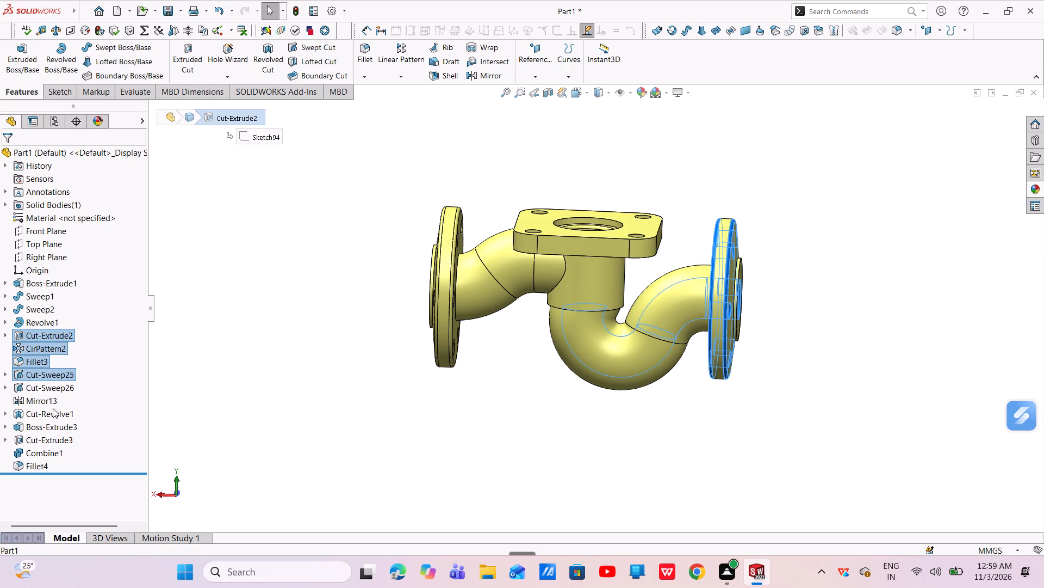
{"action": "left_click", "coordinate": [51, 411], "text": "ctrl"}
{"action": "left_click", "coordinate": [41, 441], "text": "ctrl"}
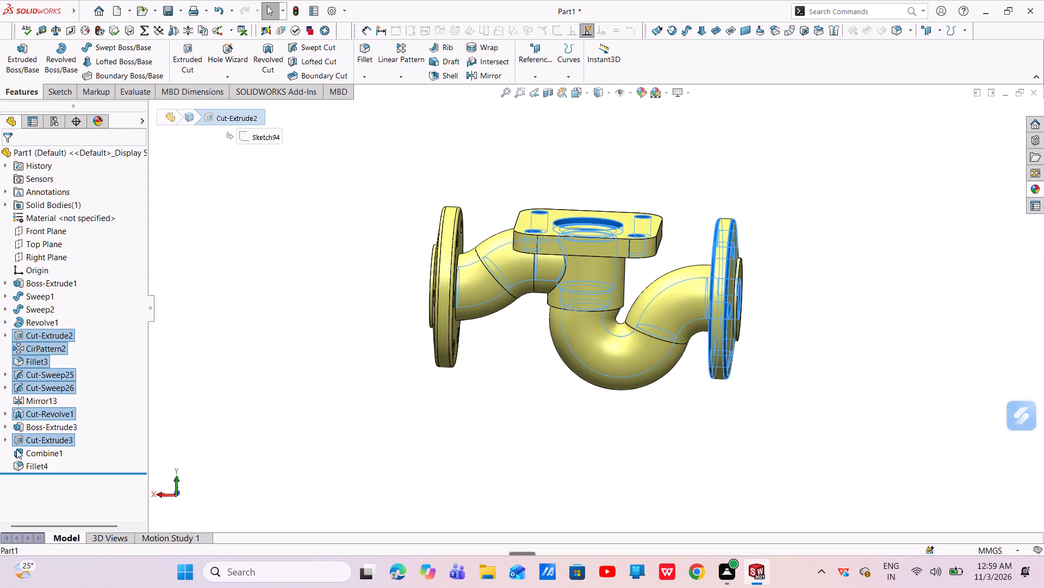
{"action": "left_click", "coordinate": [33, 464], "text": "ctrl"}
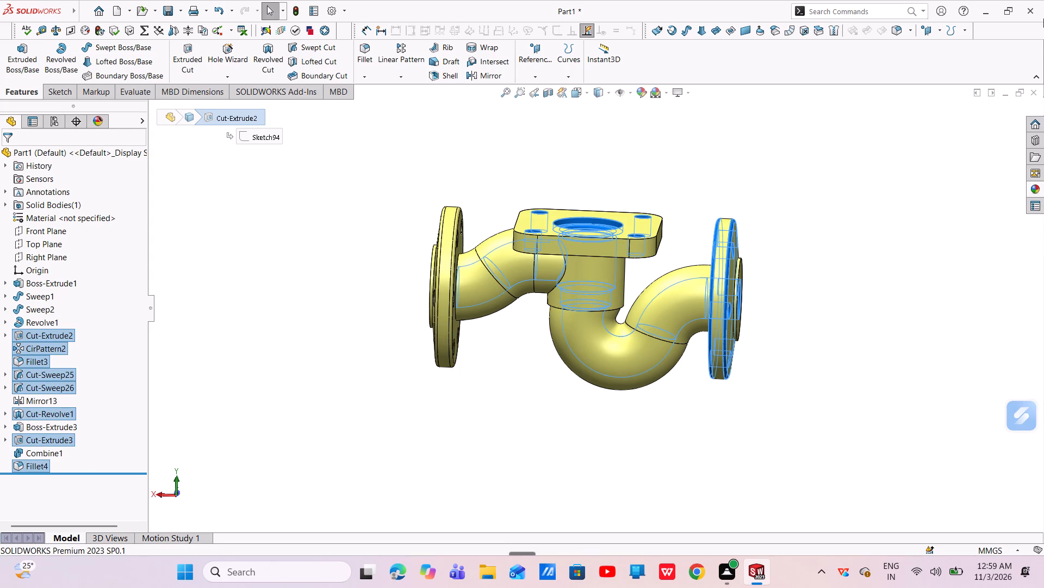
{"action": "left_click", "coordinate": [1035, 183]}
{"action": "double_click", "coordinate": [934, 195]}
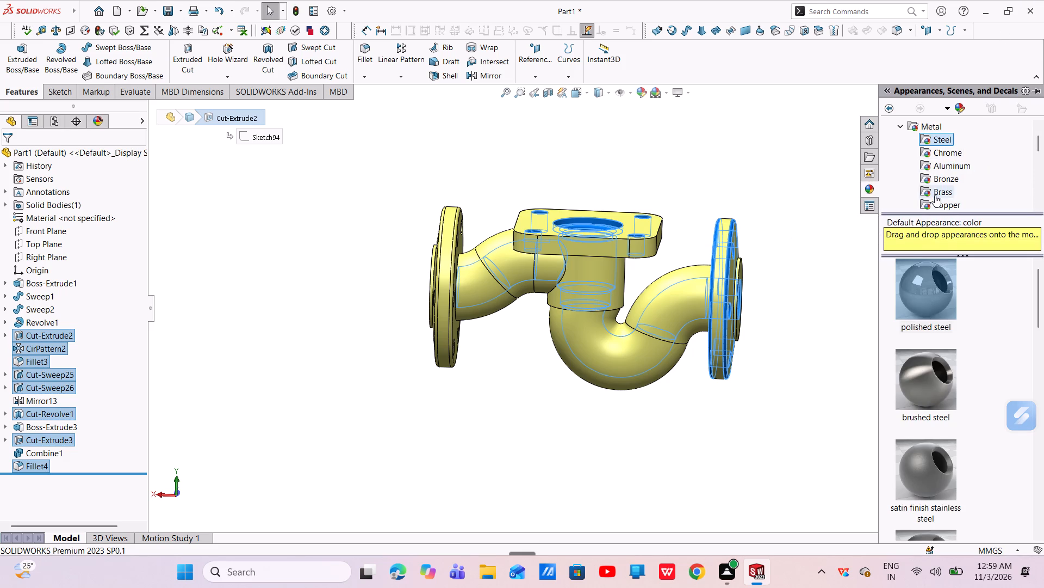
{"action": "left_click", "coordinate": [928, 272]}
{"action": "double_click", "coordinate": [917, 286]}
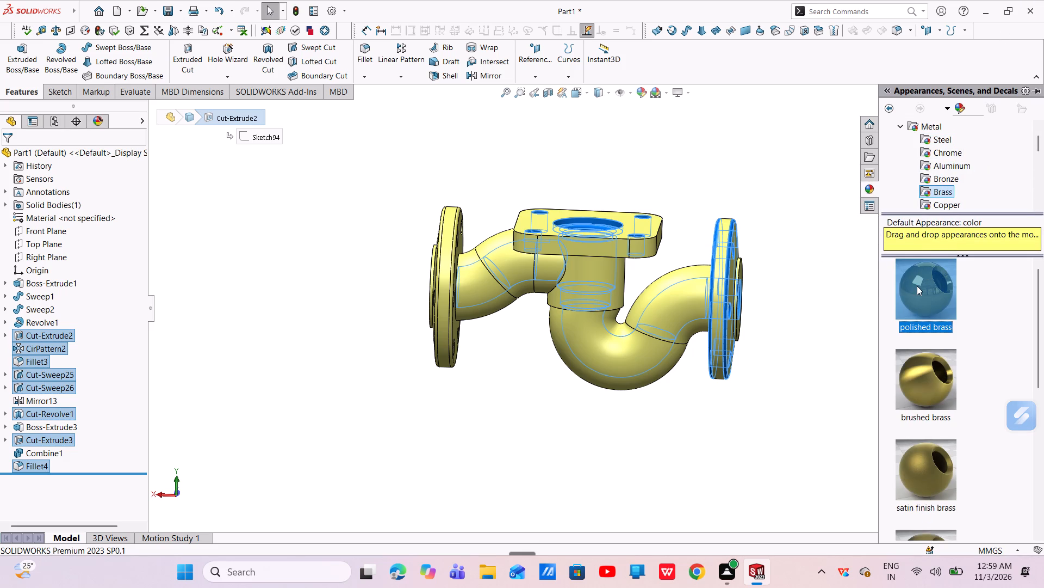
{"action": "left_click", "coordinate": [281, 185]}
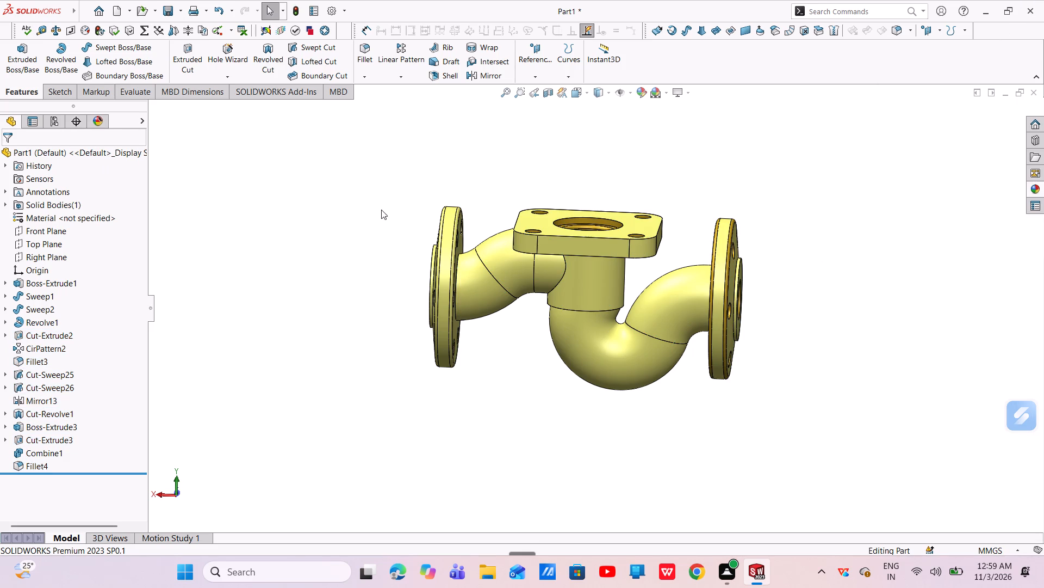
Examine the coloured valve body from several sides, including the end flanges, bolt holes and central bore.
{"action": "middle_click_drag", "start_coordinate": [722, 273], "coordinate": [613, 282]}
{"action": "scroll", "coordinate": [610, 281], "scroll_direction": "down", "scroll_amount": 4}
{"action": "scroll", "coordinate": [583, 277], "scroll_direction": "up", "scroll_amount": 5}
{"action": "middle_click_drag", "start_coordinate": [587, 274], "coordinate": [601, 286]}
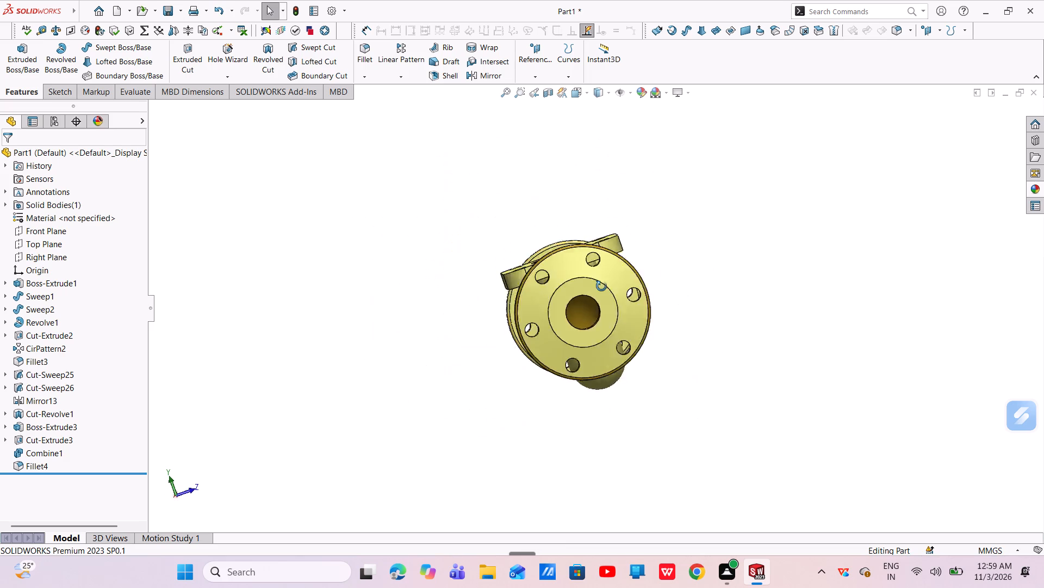
{"action": "middle_click_drag", "start_coordinate": [601, 286], "coordinate": [783, 278]}
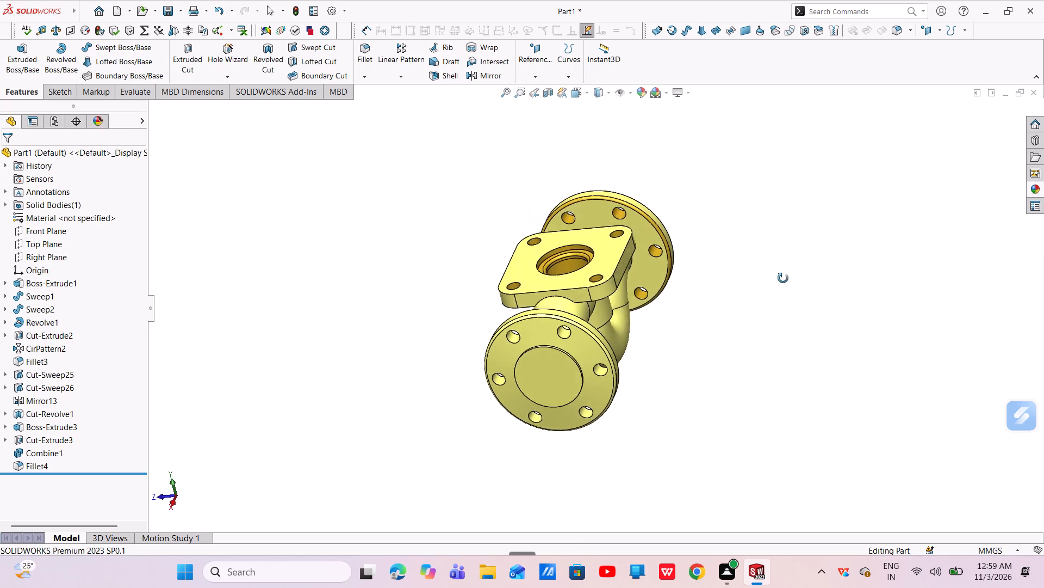
{"action": "middle_click_drag", "start_coordinate": [783, 278], "coordinate": [770, 254]}
{"action": "middle_click_drag", "start_coordinate": [600, 280], "coordinate": [792, 168]}
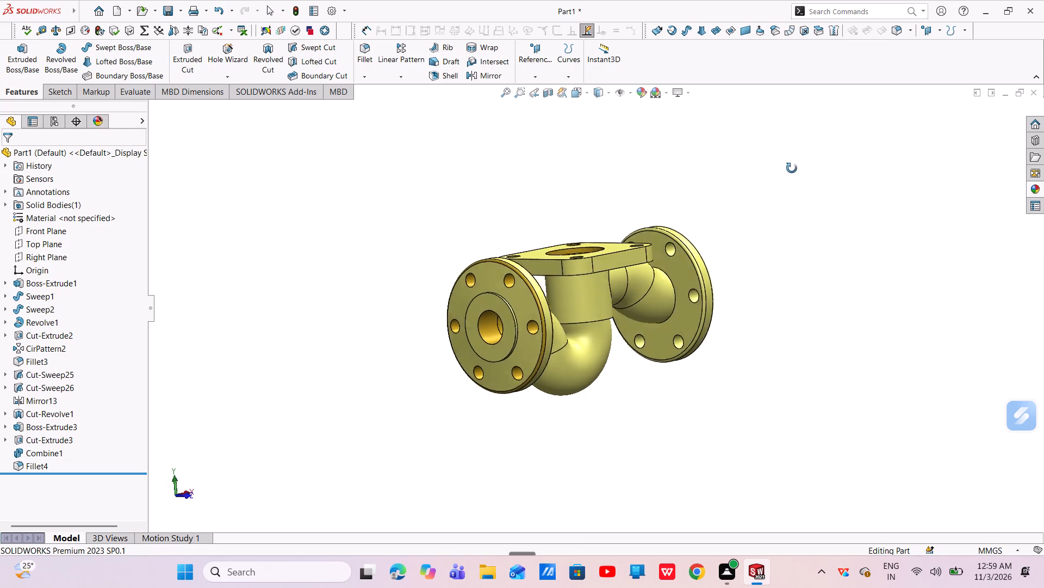
Cut a 10 mm circular-profile sweep along Sketch43, the path of Sweep2, through the valve body's side pipe.
{"action": "middle_click_drag", "start_coordinate": [792, 168], "coordinate": [676, 234]}
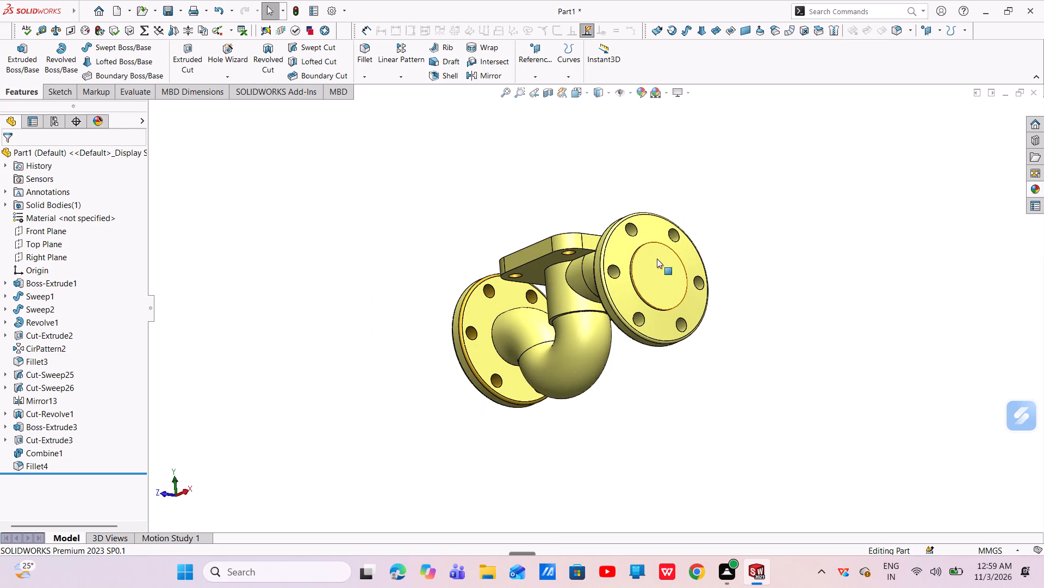
{"action": "middle_click_drag", "start_coordinate": [632, 275], "coordinate": [643, 284]}
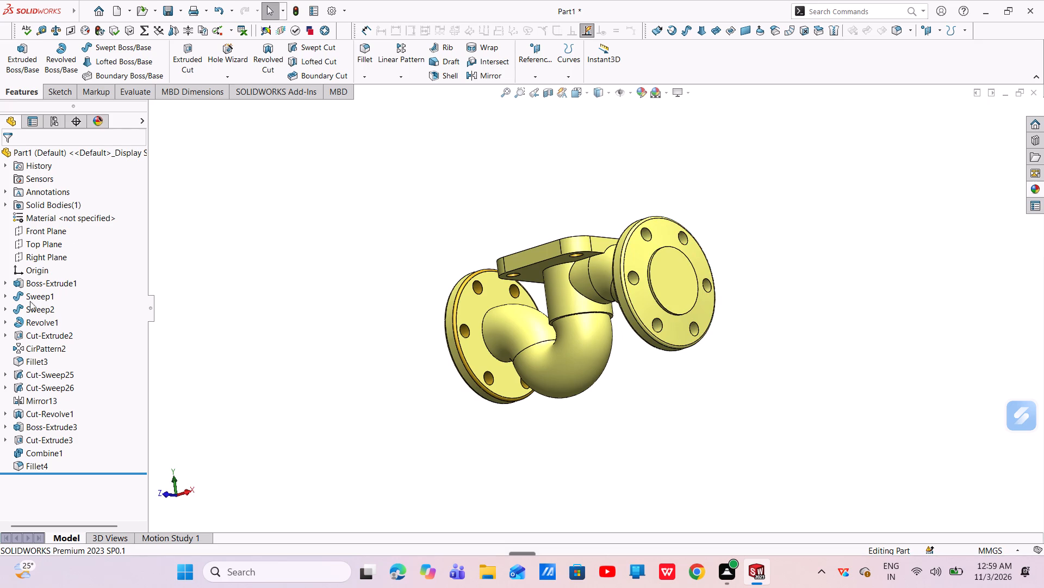
{"action": "left_click", "coordinate": [39, 335]}
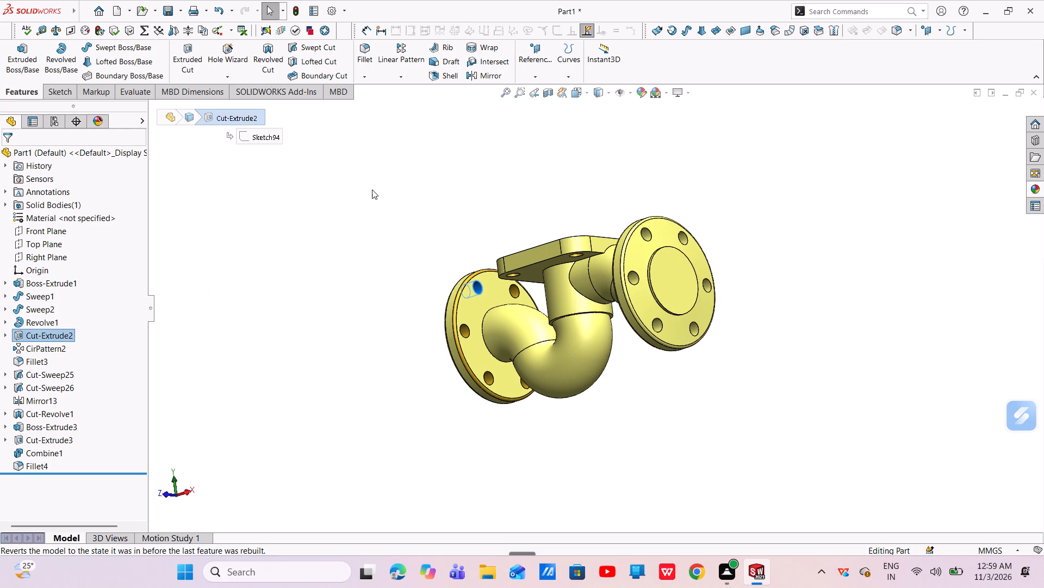
{"action": "left_click", "coordinate": [363, 228]}
{"action": "middle_click_drag", "start_coordinate": [412, 247], "coordinate": [471, 309]}
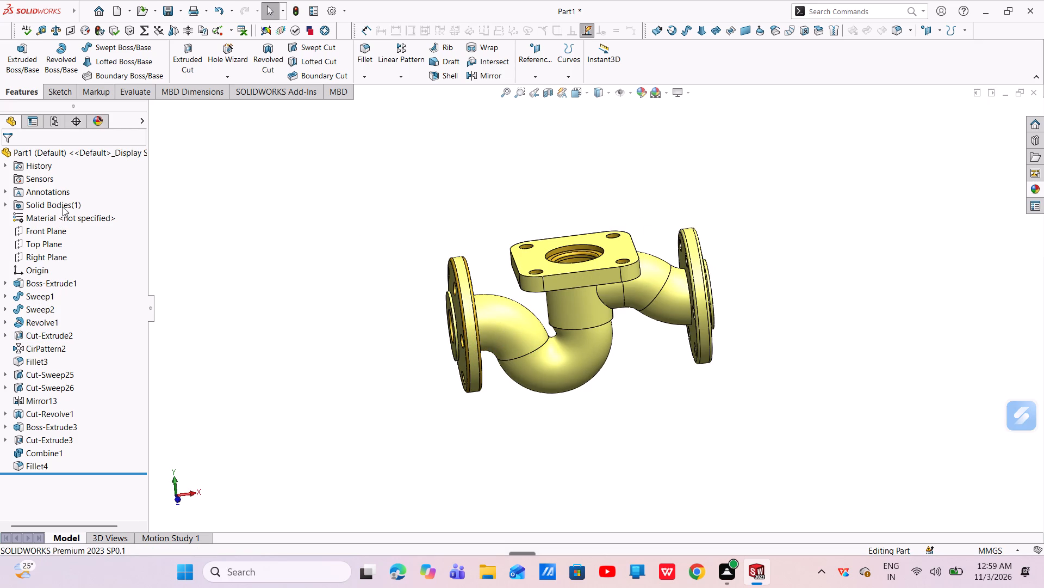
{"action": "left_click", "coordinate": [8, 310]}
{"action": "left_click", "coordinate": [57, 326]}
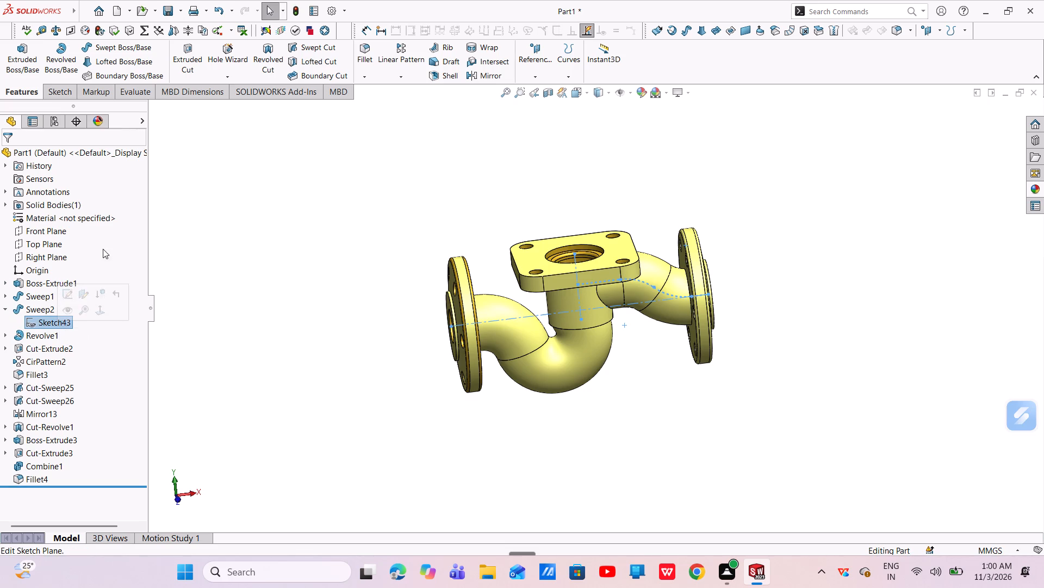
{"action": "left_click", "coordinate": [309, 48]}
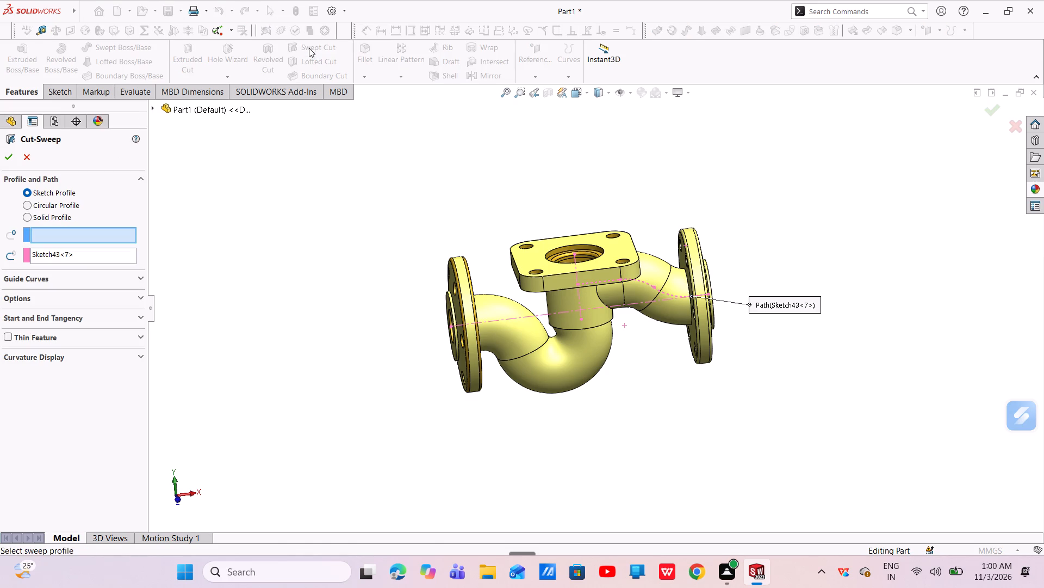
{"action": "left_click", "coordinate": [23, 205]}
{"action": "left_click", "coordinate": [6, 159]}
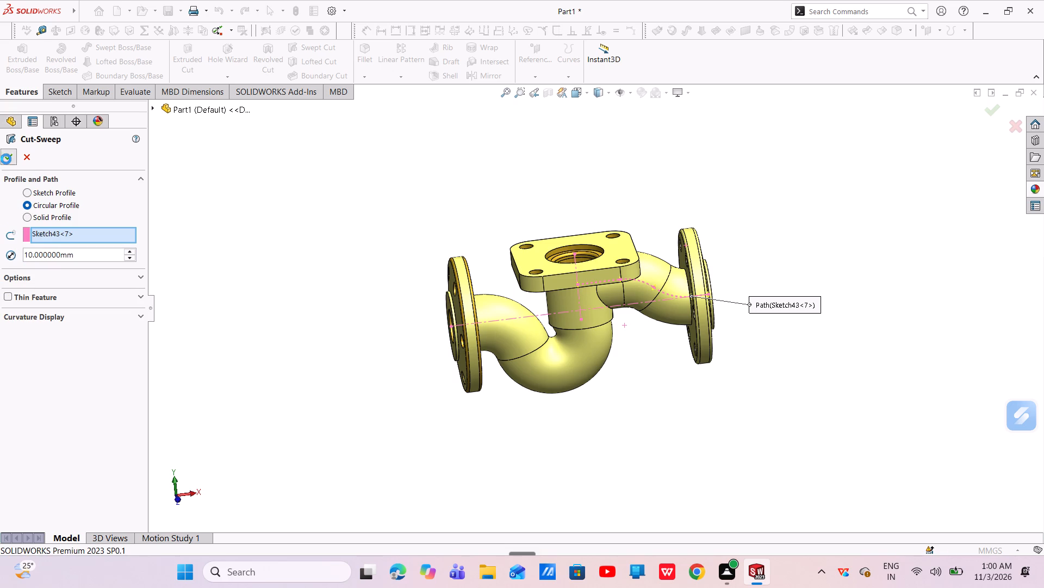
{"action": "middle_click_drag", "start_coordinate": [811, 440], "coordinate": [635, 463]}
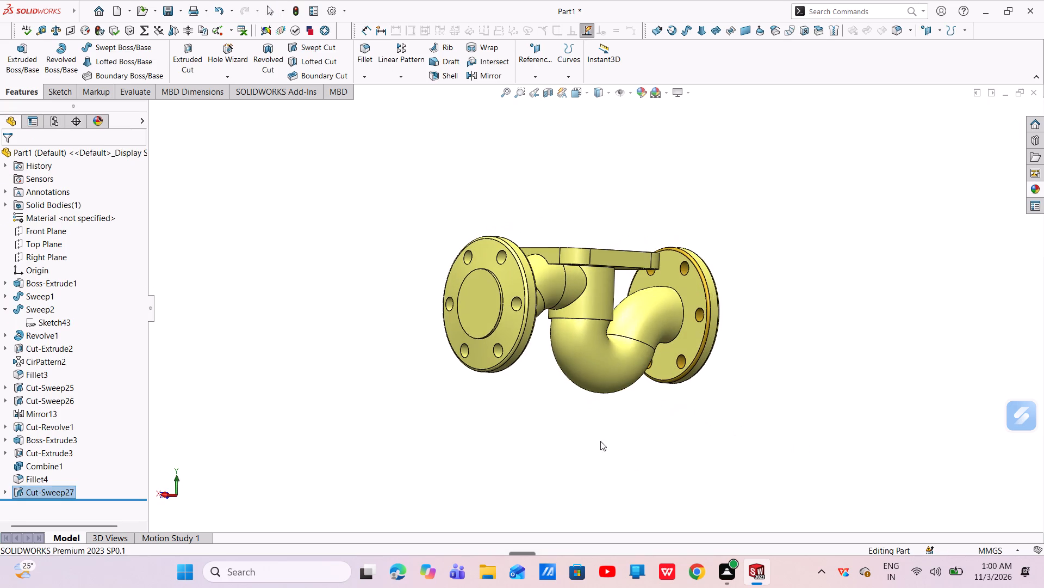
{"action": "scroll", "coordinate": [479, 299], "scroll_direction": "down", "scroll_amount": 2}
{"action": "scroll", "coordinate": [479, 299], "scroll_direction": "up", "scroll_amount": 2}
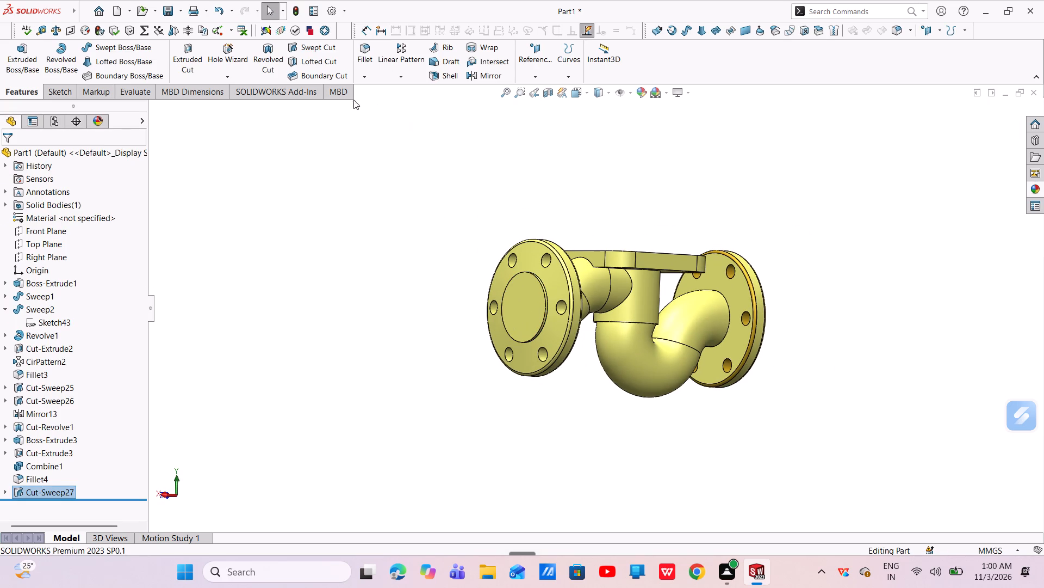
Cut a second circular-profile sweep of 64 mm diameter along Sketch43, with Align with end faces turned off.
{"action": "left_click", "coordinate": [335, 52]}
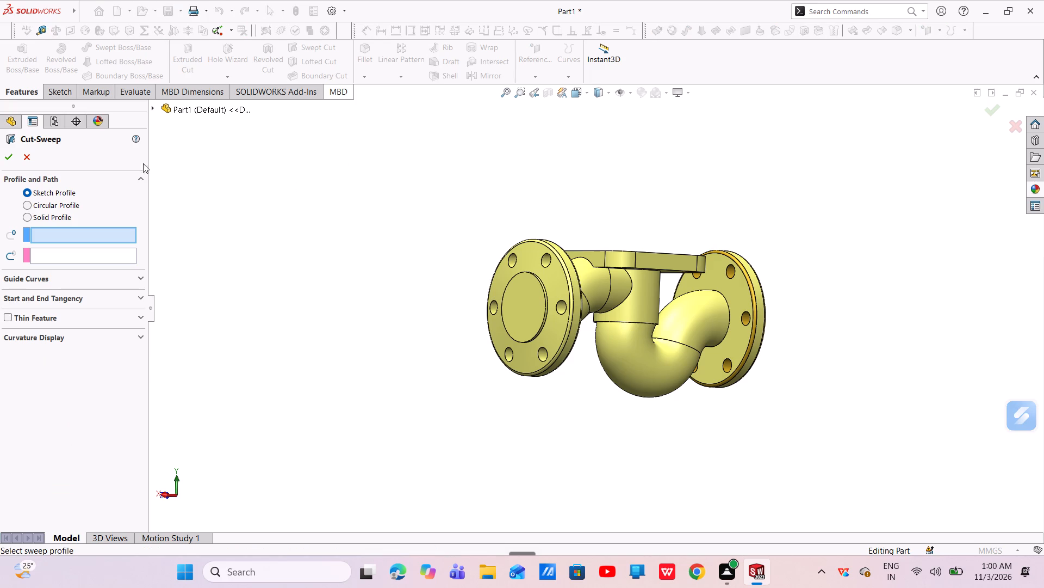
{"action": "left_click", "coordinate": [79, 207]}
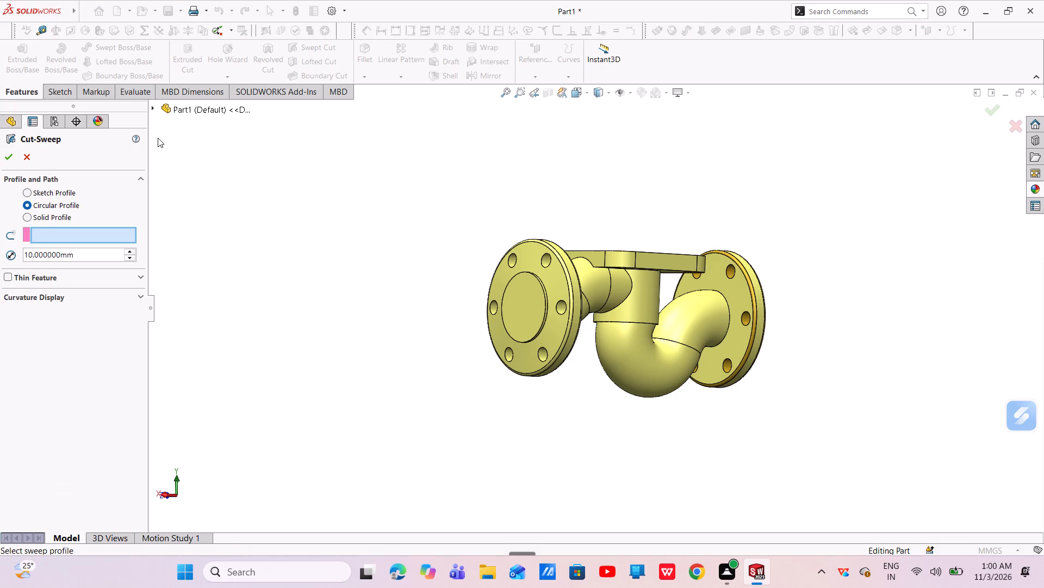
{"action": "left_click", "coordinate": [152, 106]}
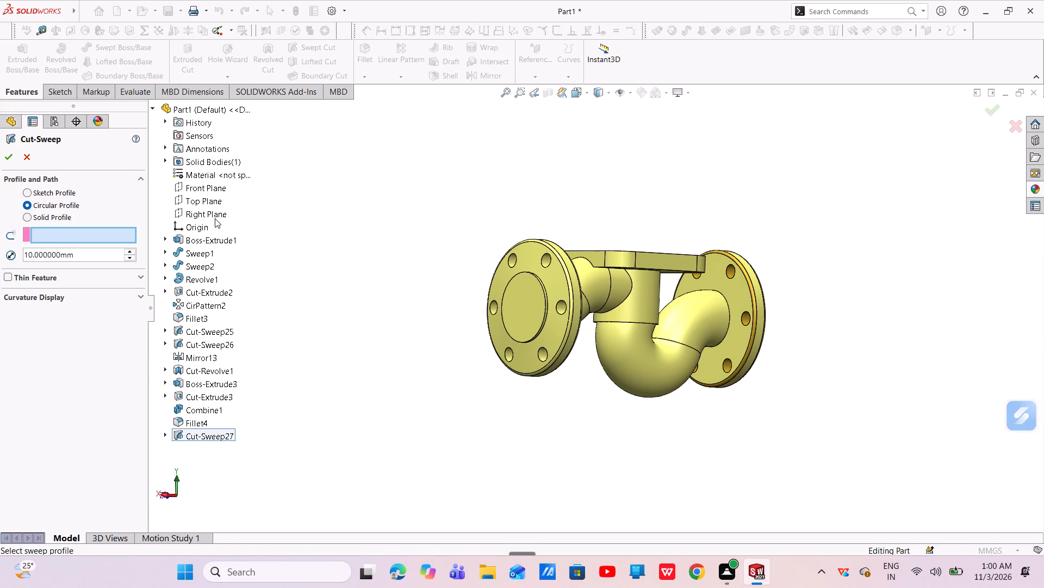
{"action": "left_click", "coordinate": [166, 266]}
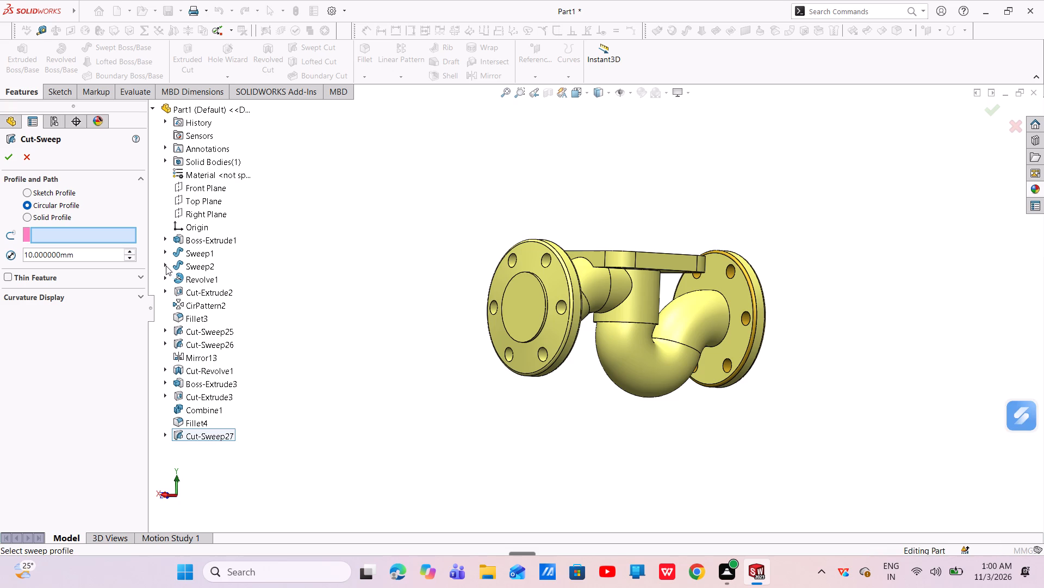
{"action": "left_click", "coordinate": [201, 278]}
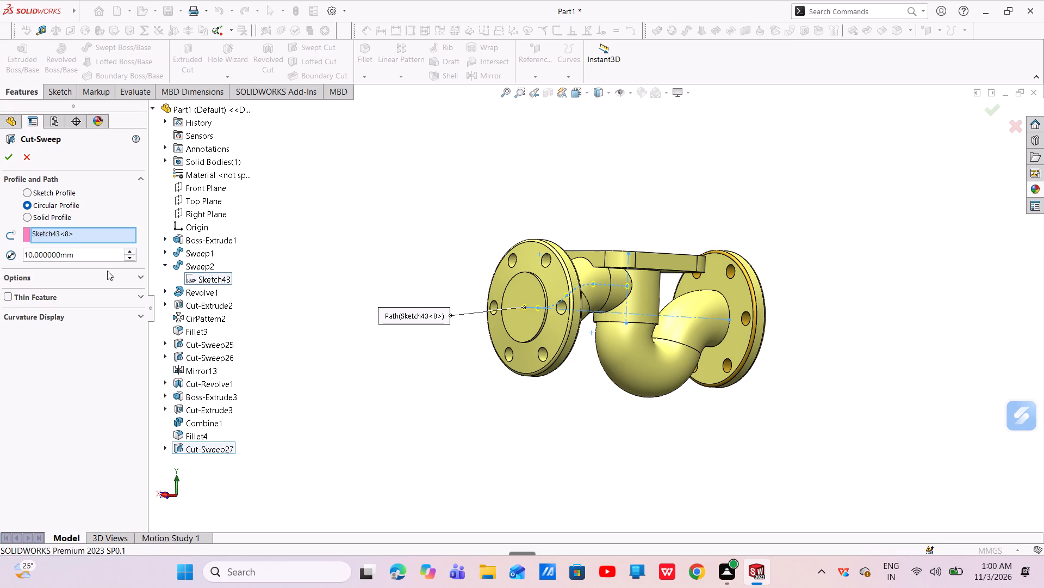
{"action": "left_click_drag", "start_coordinate": [95, 257], "coordinate": [21, 250]}
{"action": "key", "text": "BackSpace"}
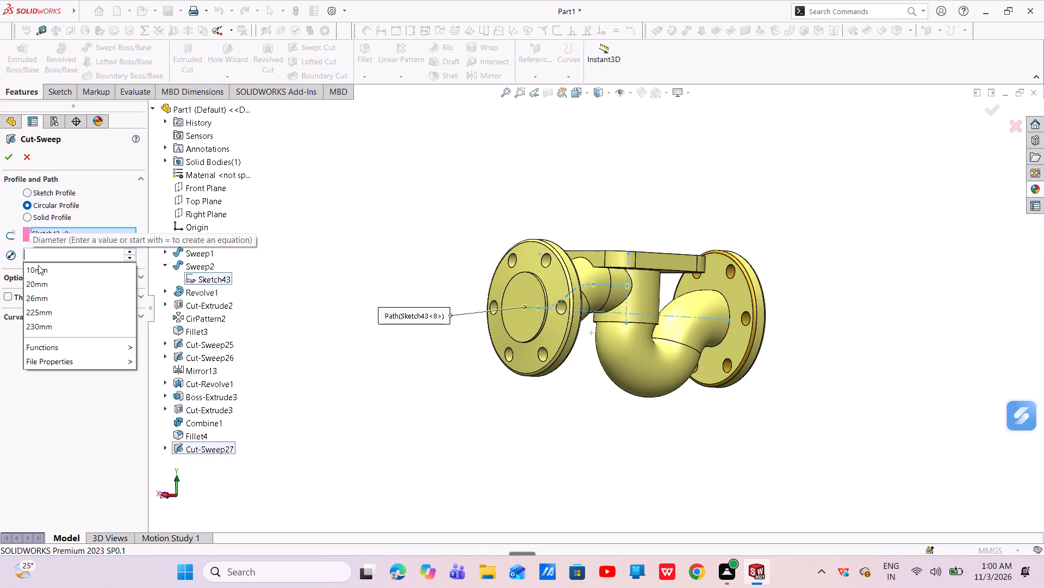
{"action": "type", "text": "64"}
{"action": "key", "text": "Return"}
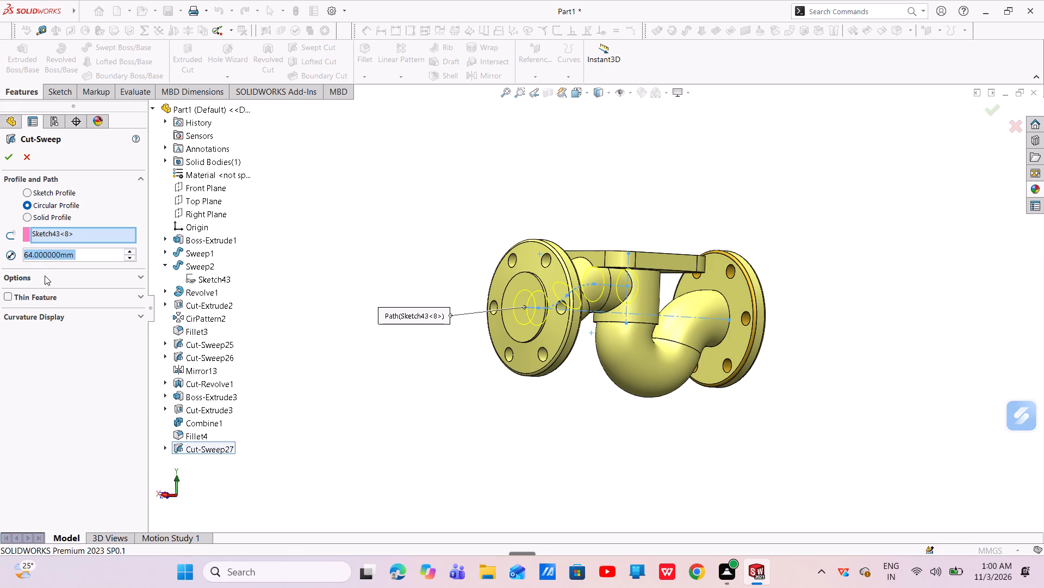
{"action": "left_click", "coordinate": [45, 275]}
{"action": "left_click", "coordinate": [30, 322]}
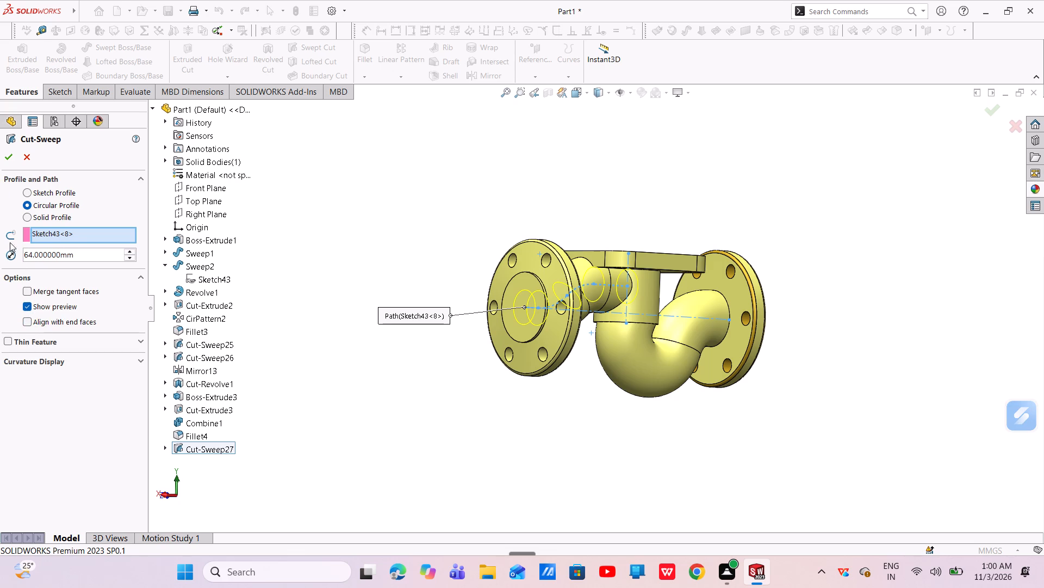
{"action": "left_click", "coordinate": [14, 152]}
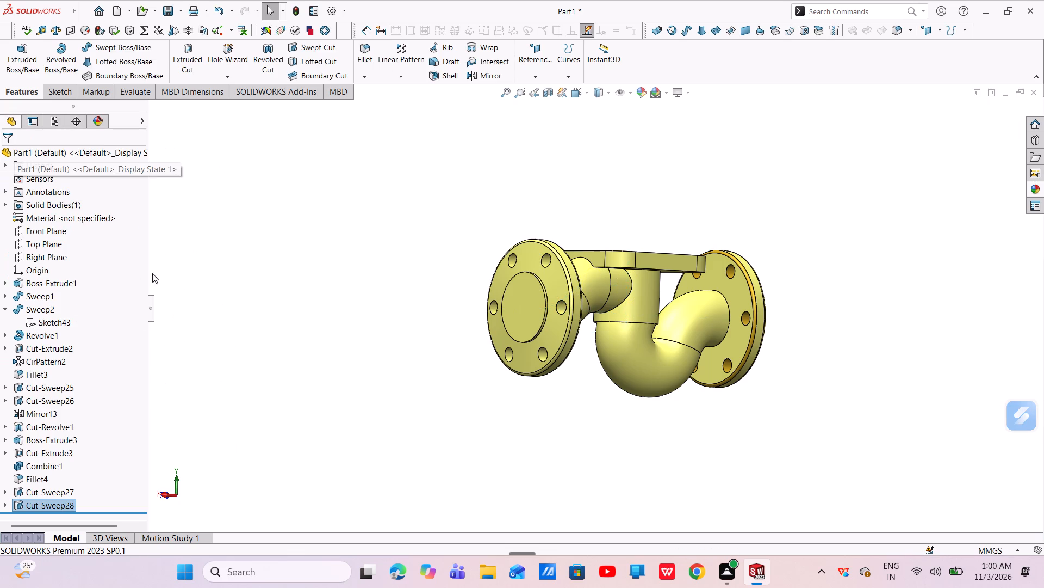
On the closed end flange's raised circular face, sketch a circle about 66 mm in diameter, concentric with the face.
{"action": "scroll", "coordinate": [537, 318], "scroll_direction": "down", "scroll_amount": 3}
{"action": "middle_click_drag", "start_coordinate": [537, 318], "coordinate": [493, 325]}
{"action": "scroll", "coordinate": [493, 328], "scroll_direction": "up", "scroll_amount": 1}
{"action": "middle_click_drag", "start_coordinate": [538, 350], "coordinate": [604, 305]}
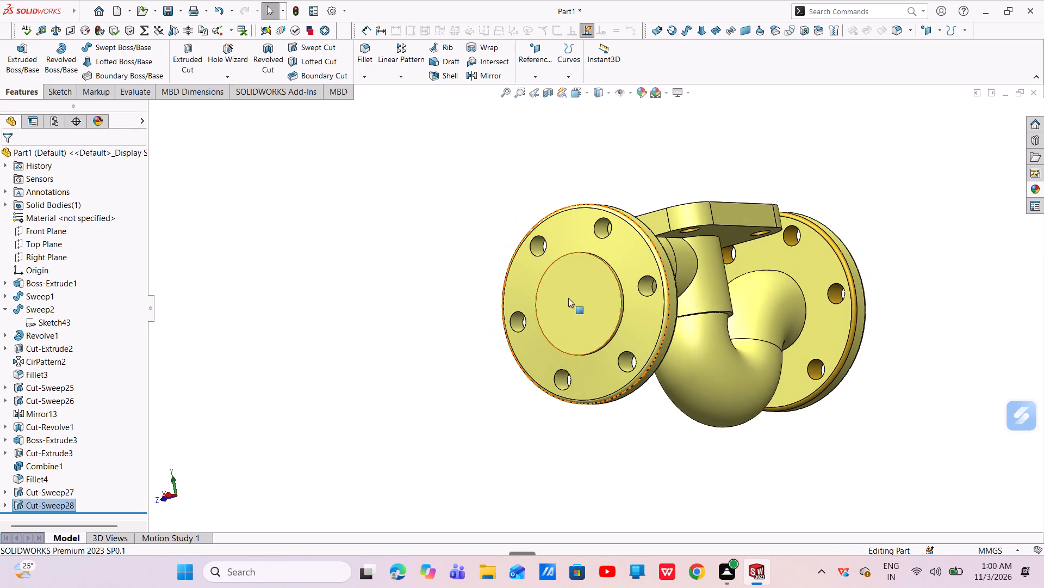
{"action": "left_click", "coordinate": [584, 299]}
{"action": "left_click", "coordinate": [633, 269]}
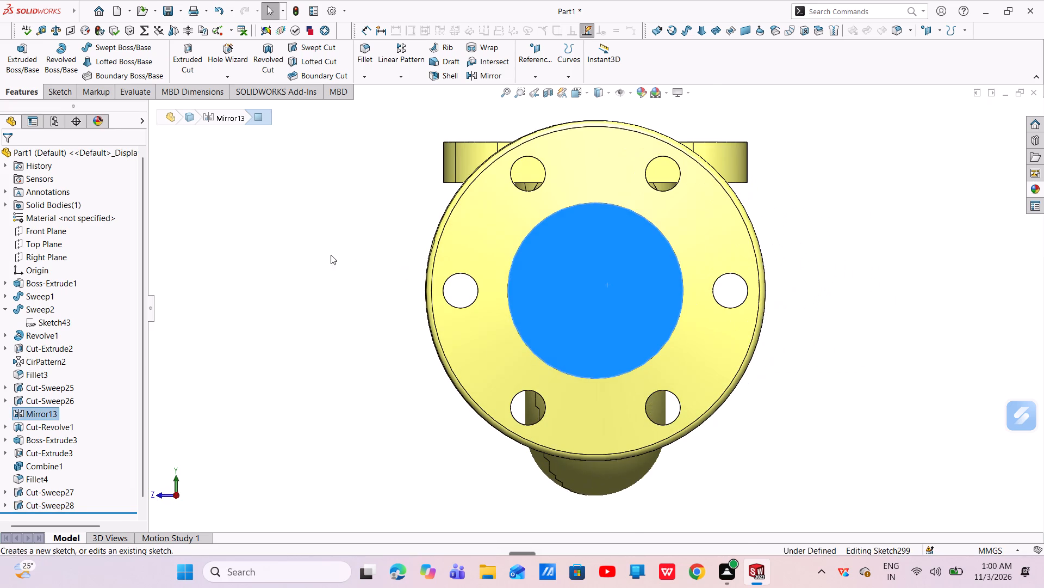
{"action": "left_click", "coordinate": [122, 48]}
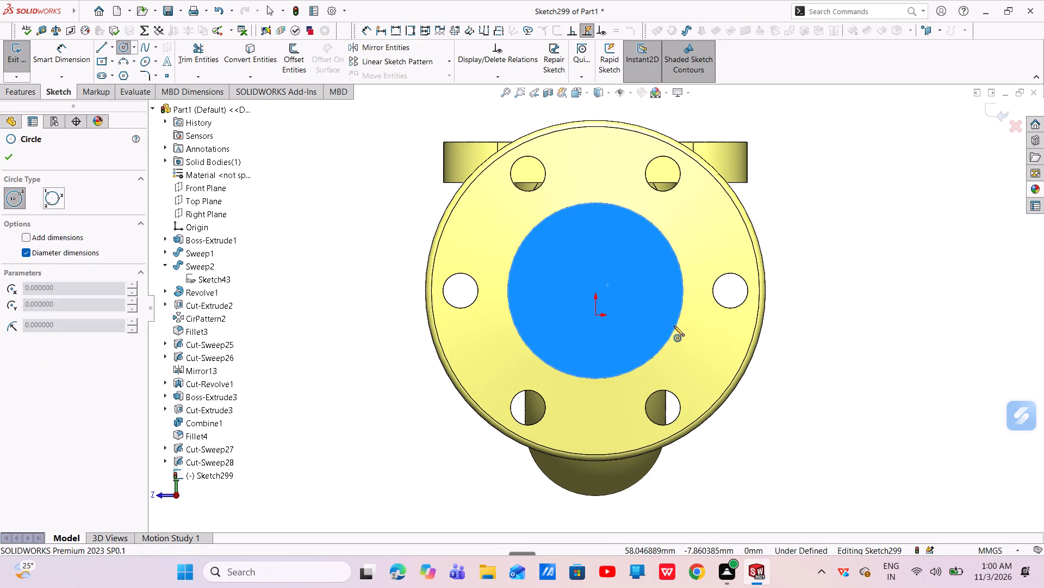
{"action": "left_click", "coordinate": [594, 290]}
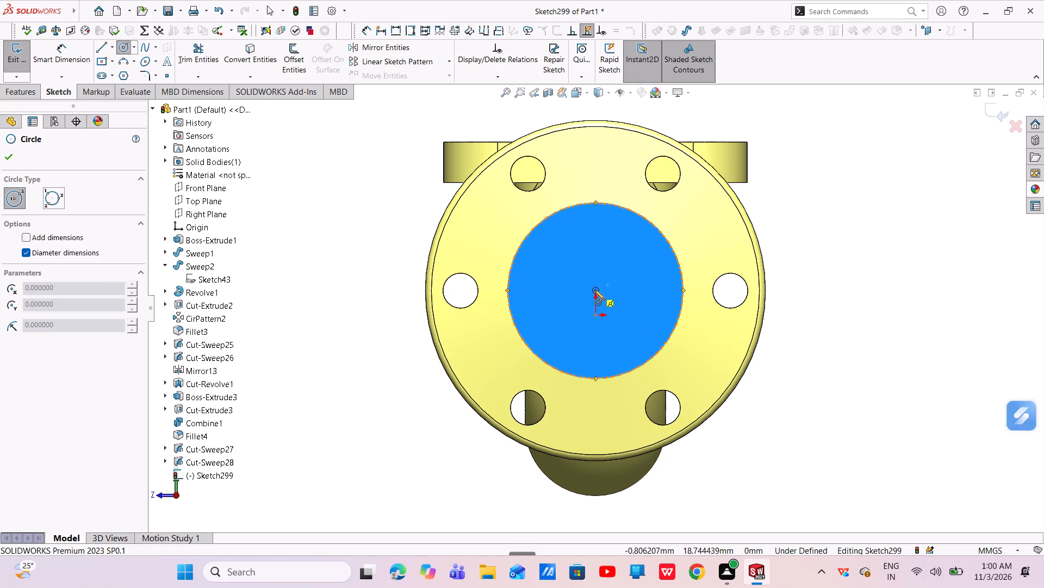
{"action": "left_click", "coordinate": [628, 321]}
{"action": "right_click", "coordinate": [628, 321]}
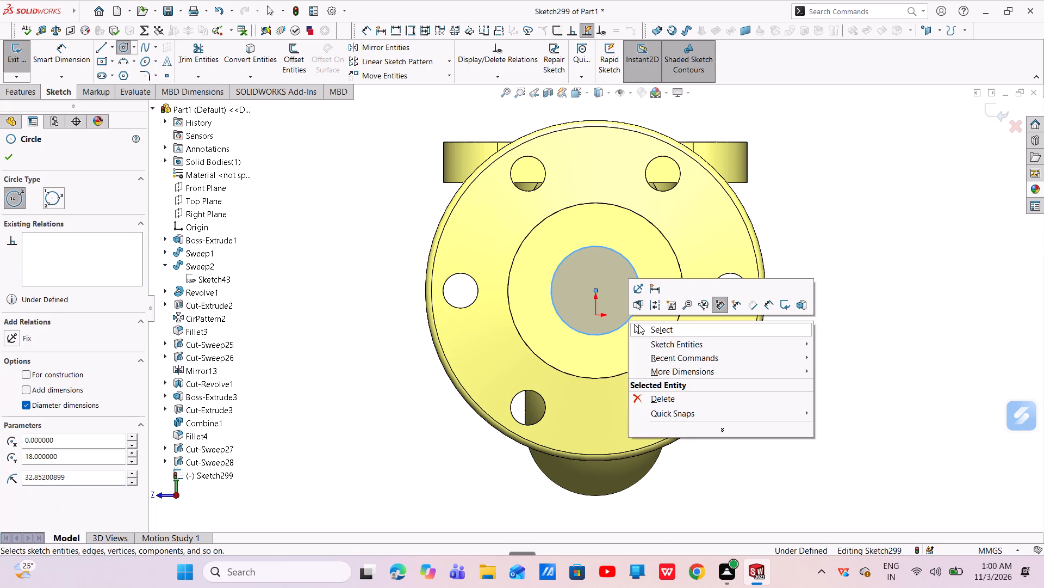
{"action": "left_click", "coordinate": [645, 326]}
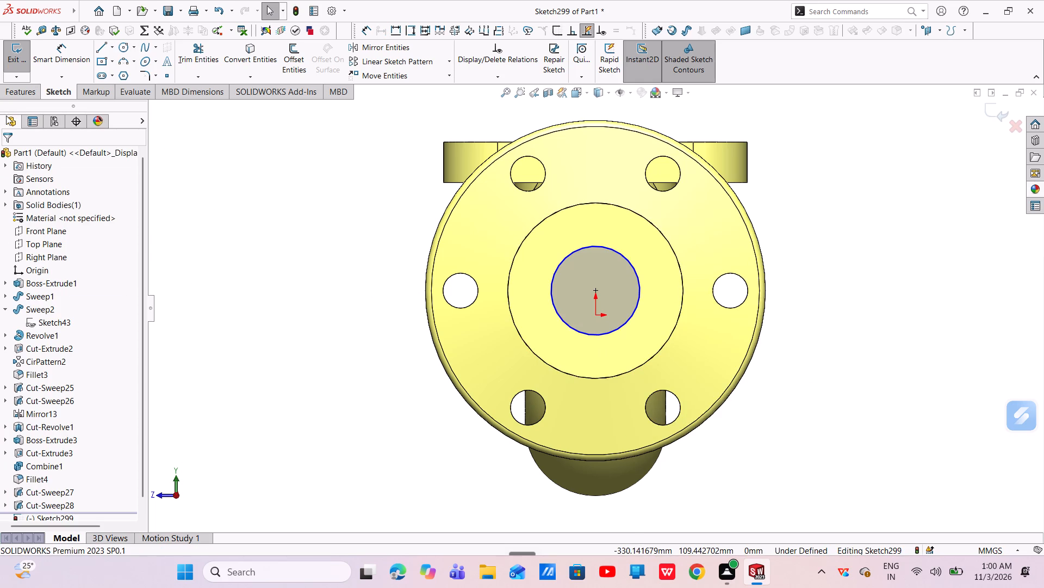
Dimension the sketched circle on the flange face with a diameter of 64 mm.
{"action": "left_click", "coordinate": [56, 50]}
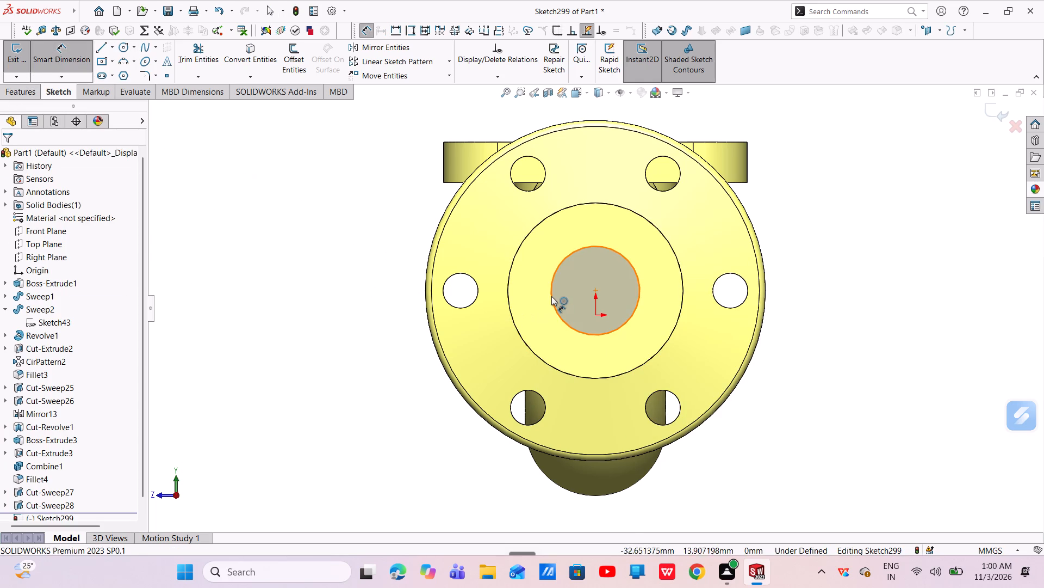
{"action": "left_click", "coordinate": [551, 295]}
{"action": "left_click", "coordinate": [396, 353]}
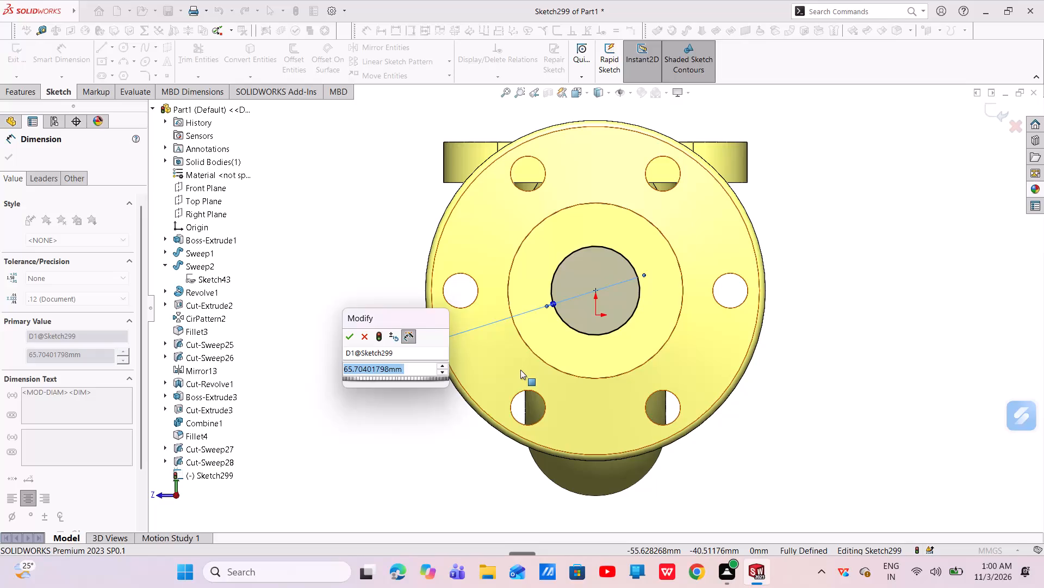
{"action": "key", "text": "BackSpace"}
{"action": "type", "text": "64"}
{"action": "key", "text": "Return"}
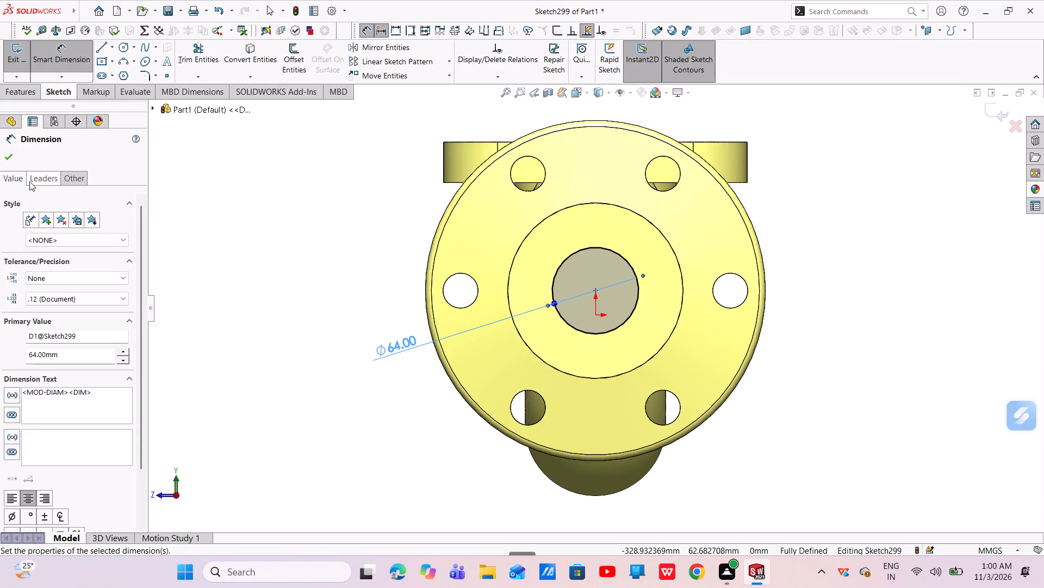
{"action": "left_click", "coordinate": [11, 166]}
{"action": "left_click", "coordinate": [9, 161]}
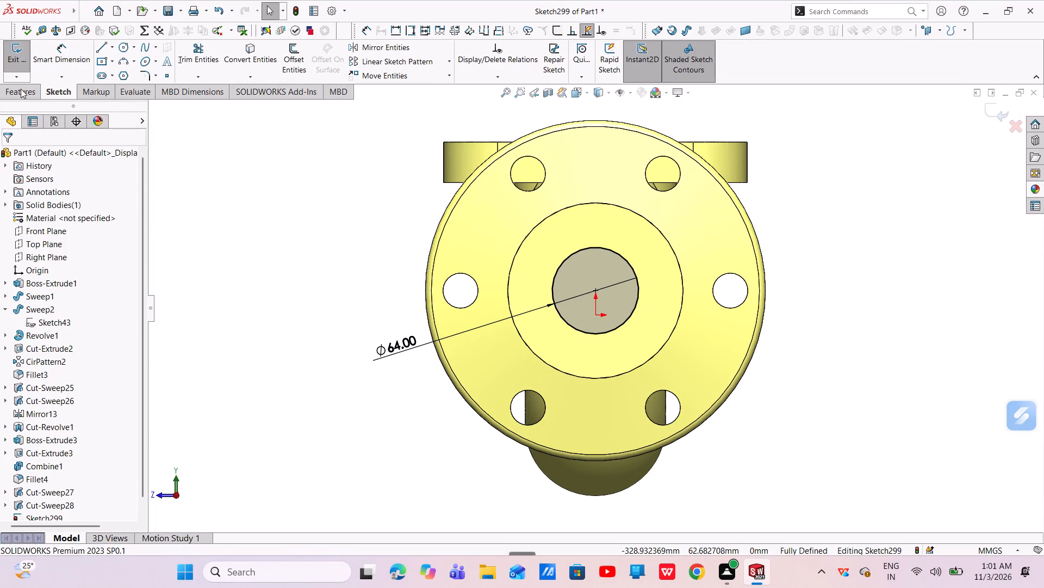
Extrude-cut the 64 mm circle into the end flange using the Up To Next end condition.
{"action": "left_click", "coordinate": [21, 89]}
{"action": "left_click", "coordinate": [26, 72]}
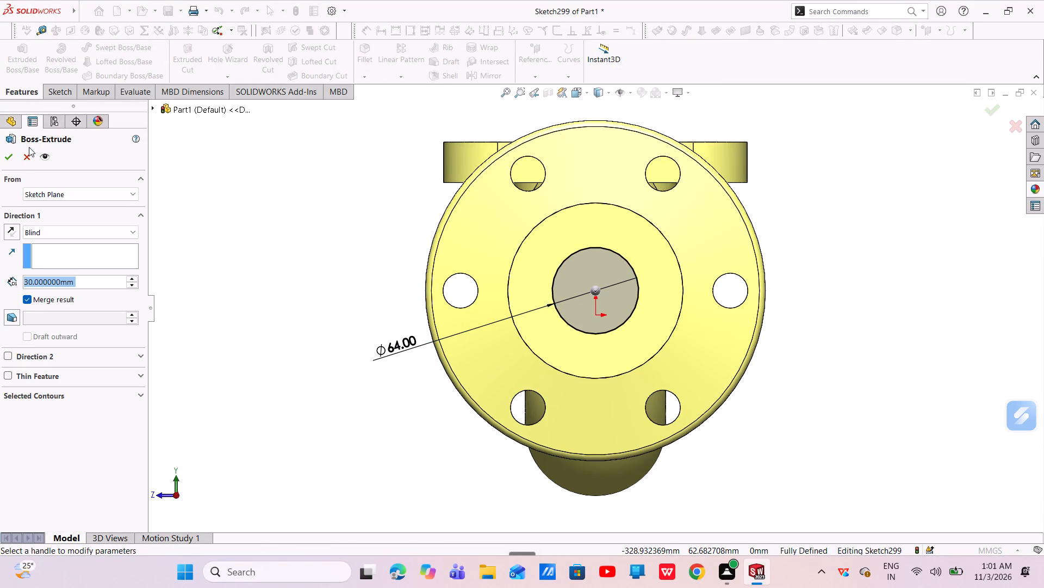
{"action": "left_click", "coordinate": [27, 155]}
{"action": "left_click", "coordinate": [177, 68]}
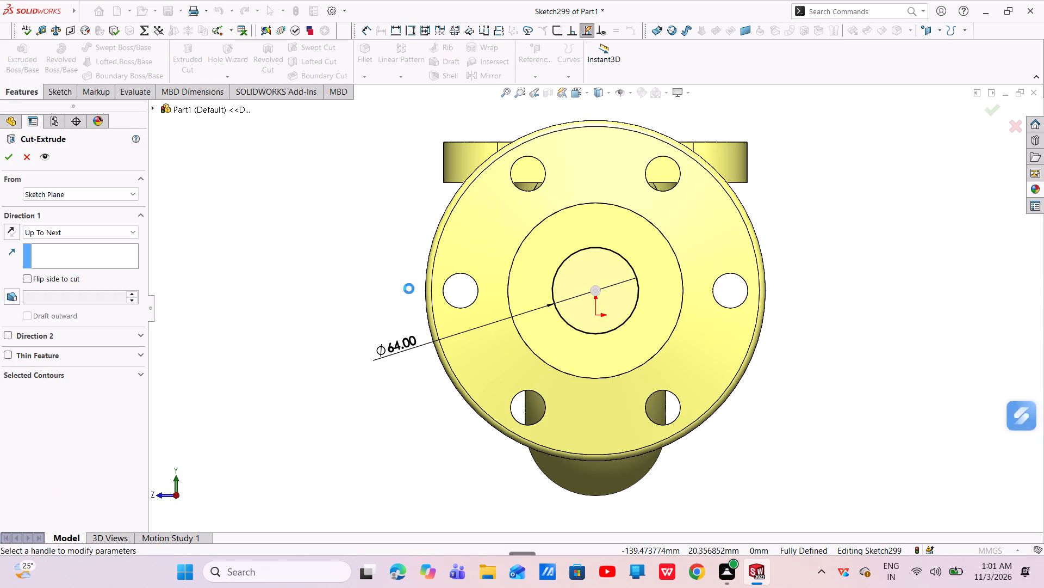
{"action": "middle_click_drag", "start_coordinate": [412, 291], "coordinate": [340, 311]}
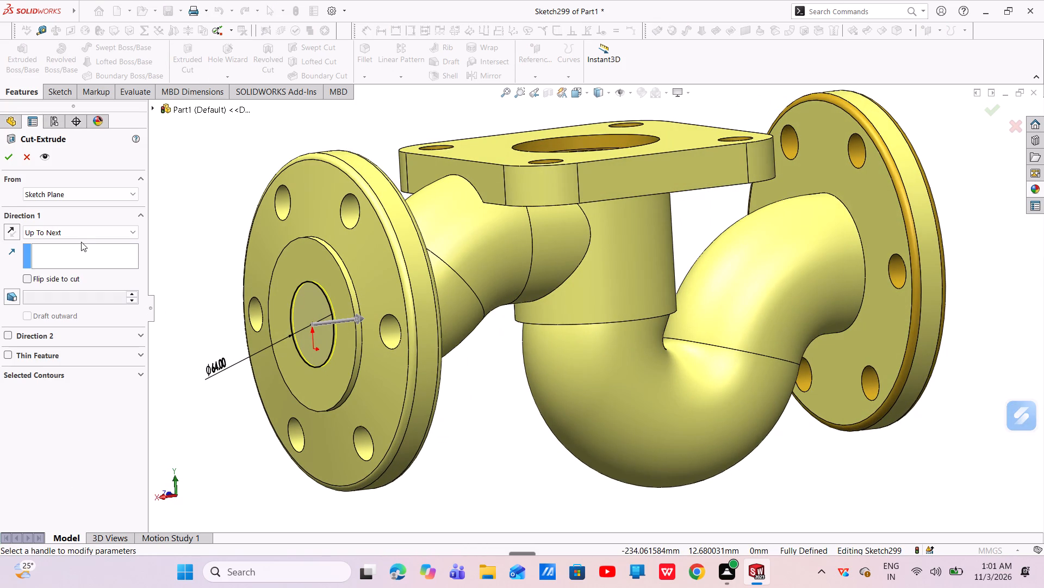
{"action": "left_click", "coordinate": [78, 237]}
{"action": "left_click", "coordinate": [76, 237]}
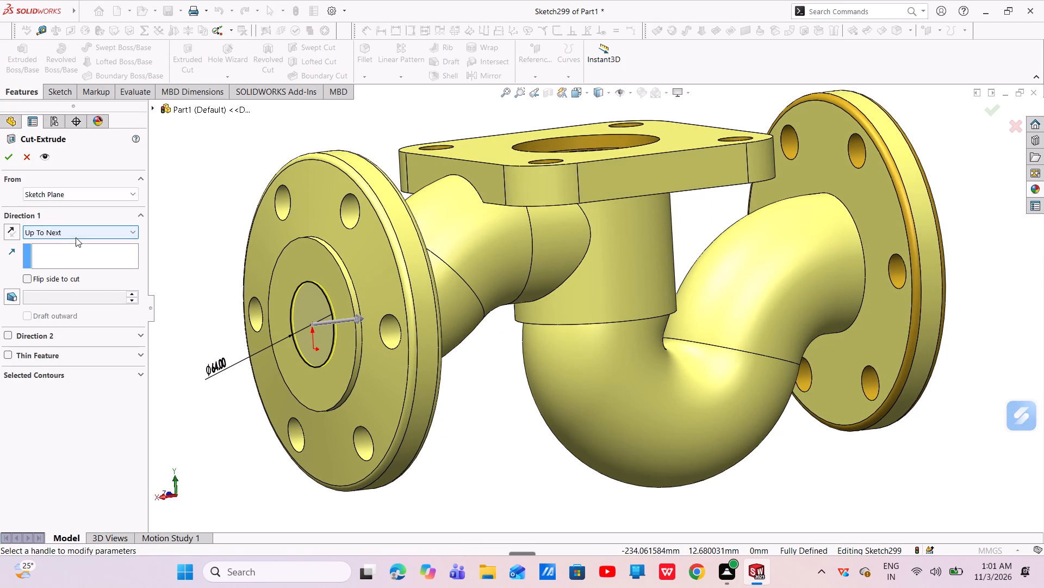
{"action": "left_click", "coordinate": [10, 162]}
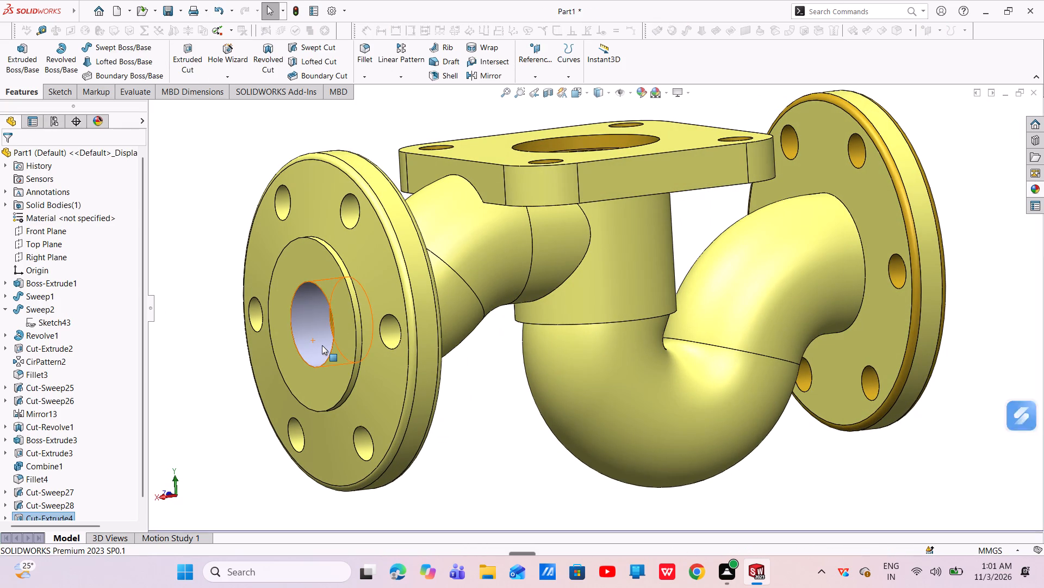
{"action": "middle_click_drag", "start_coordinate": [324, 345], "coordinate": [393, 374]}
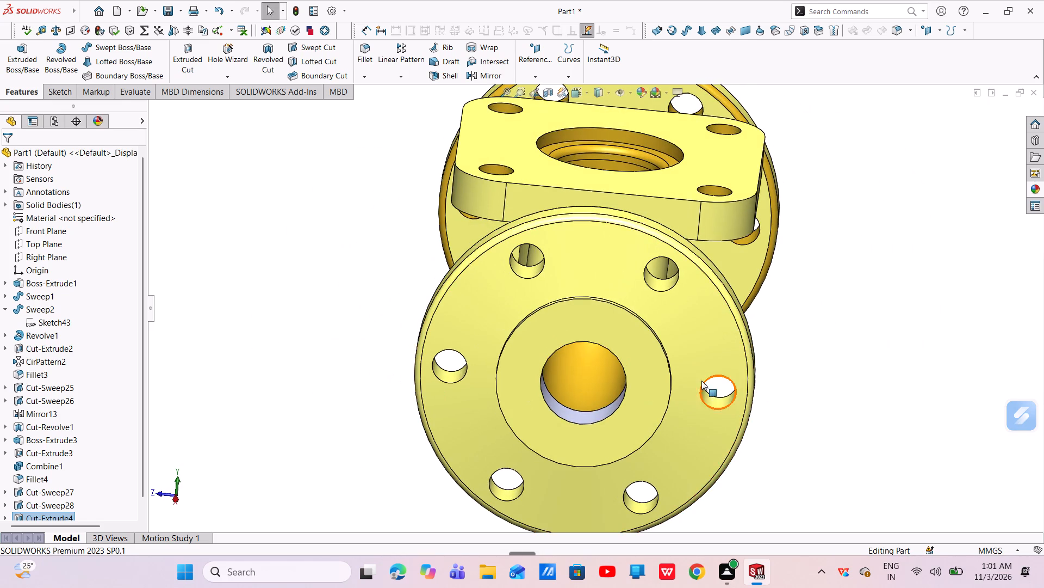
{"action": "middle_click_drag", "start_coordinate": [588, 390], "coordinate": [590, 327]}
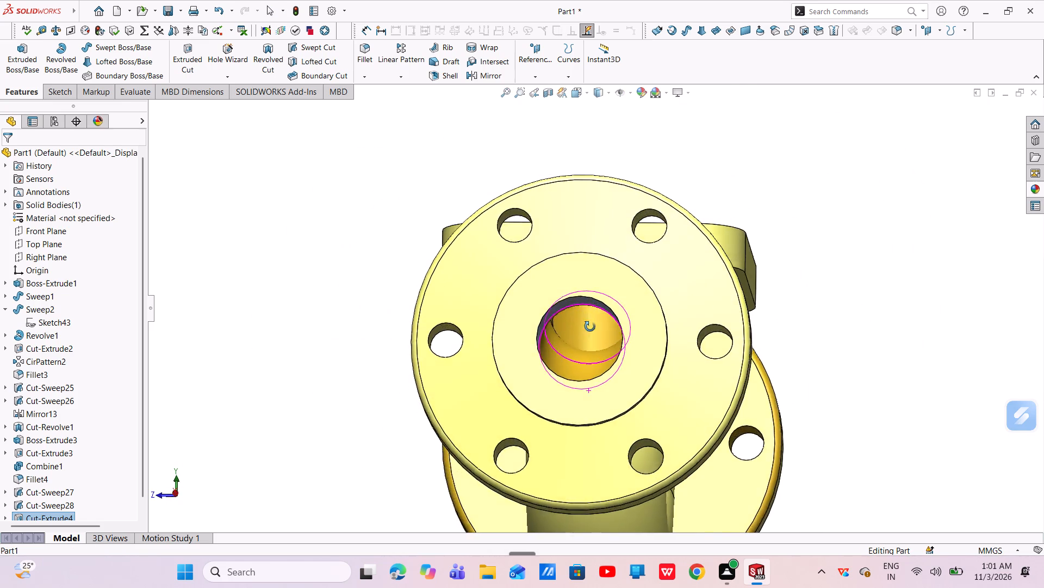
Apply the standard light yellow colour to Cut-Extrude4 and the adjoining inner bore face of the end flange.
{"action": "middle_click_drag", "start_coordinate": [590, 327], "coordinate": [583, 364]}
{"action": "middle_click_drag", "start_coordinate": [561, 396], "coordinate": [518, 408]}
{"action": "scroll", "coordinate": [518, 408], "scroll_direction": "down", "scroll_amount": 1}
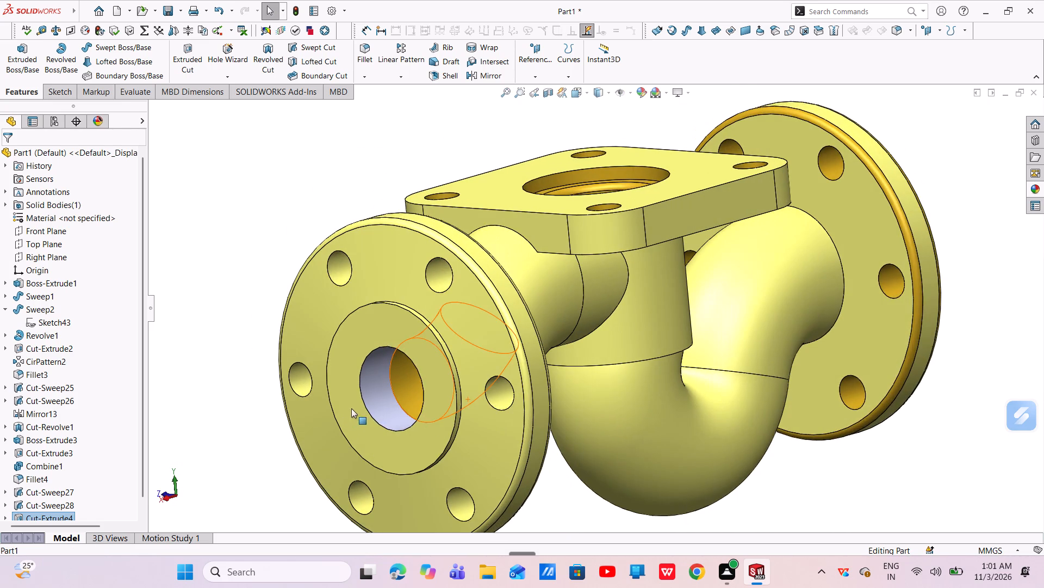
{"action": "left_click", "coordinate": [354, 392], "text": "ctrl"}
{"action": "right_click", "coordinate": [354, 391]}
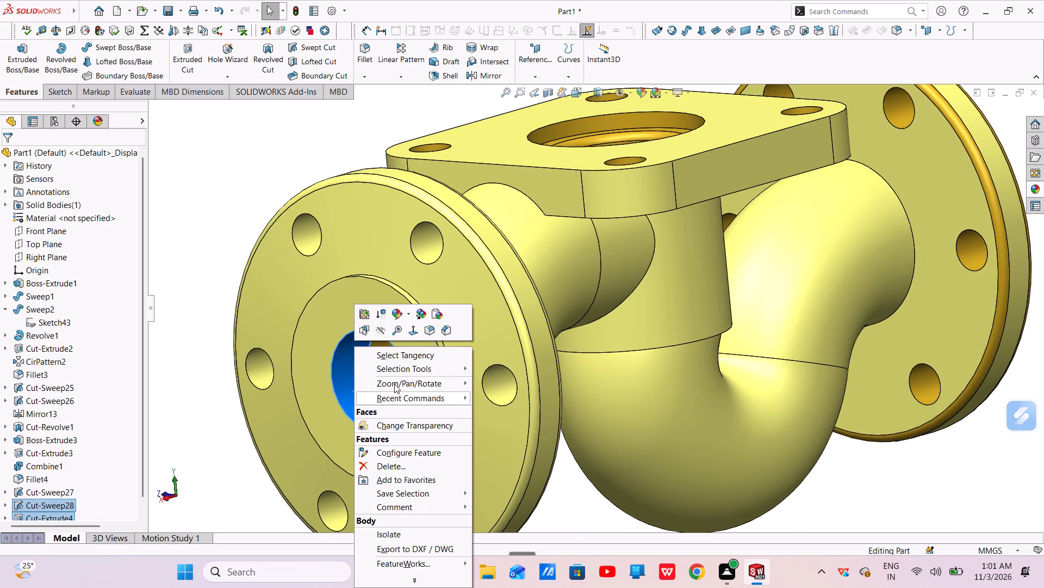
{"action": "left_click", "coordinate": [642, 98]}
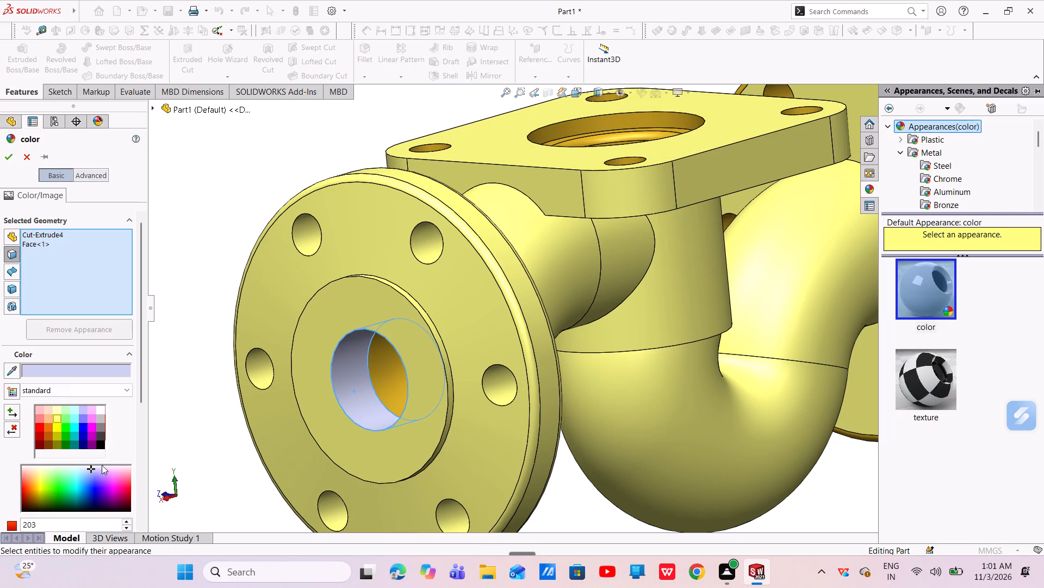
{"action": "left_click", "coordinate": [57, 420]}
{"action": "left_click", "coordinate": [7, 156]}
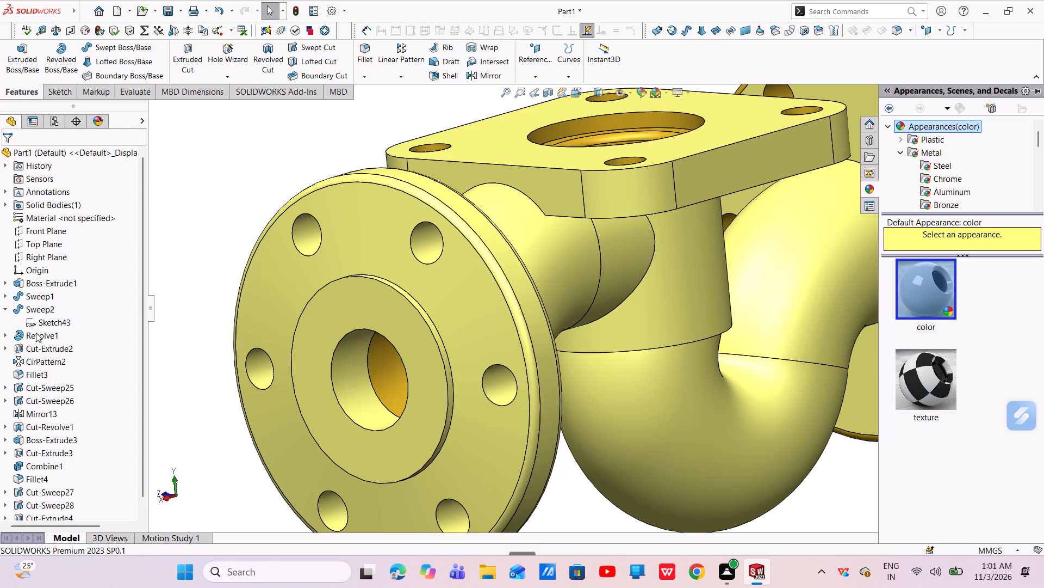
Colour the polished steel appearance black on Sweep1, Sweep2, Revolve1, Boss-Extrude3, Fillet4 and Mirror13.
{"action": "left_click", "coordinate": [51, 291], "text": "ctrl"}
{"action": "left_click", "coordinate": [40, 307], "text": "ctrl"}
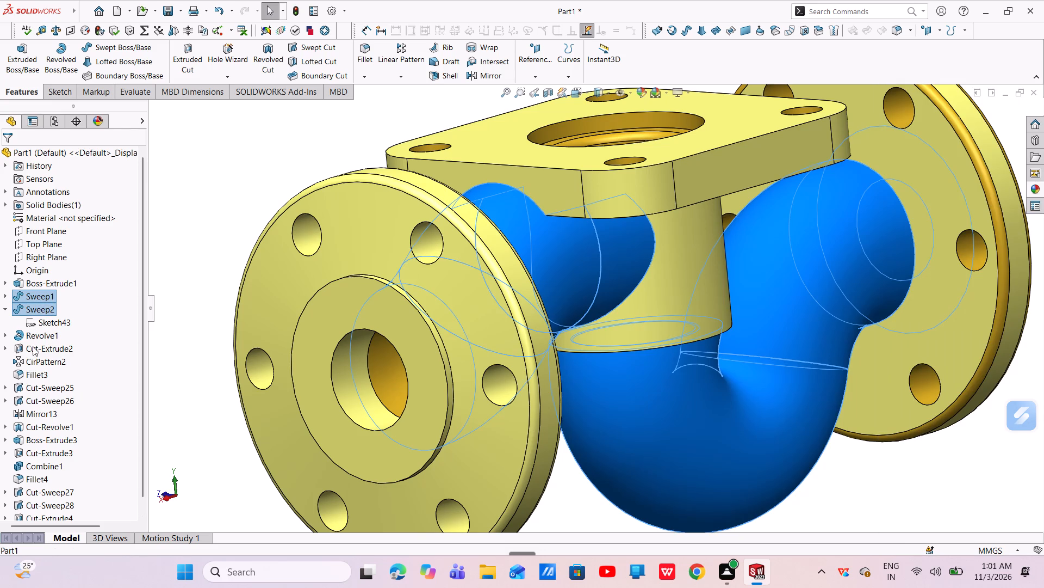
{"action": "left_click", "coordinate": [32, 335], "text": "ctrl"}
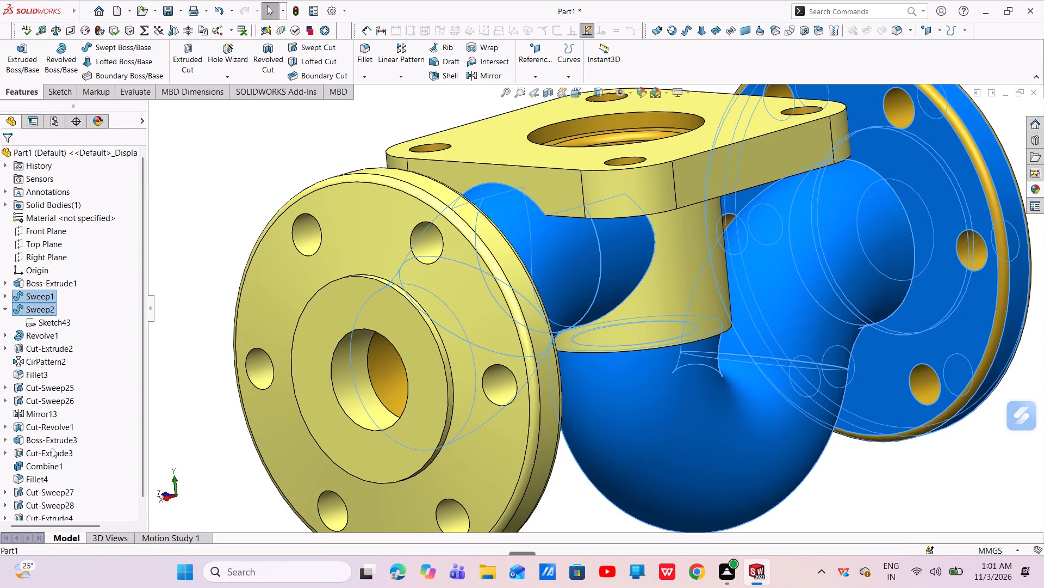
{"action": "left_click", "coordinate": [34, 442], "text": "ctrl"}
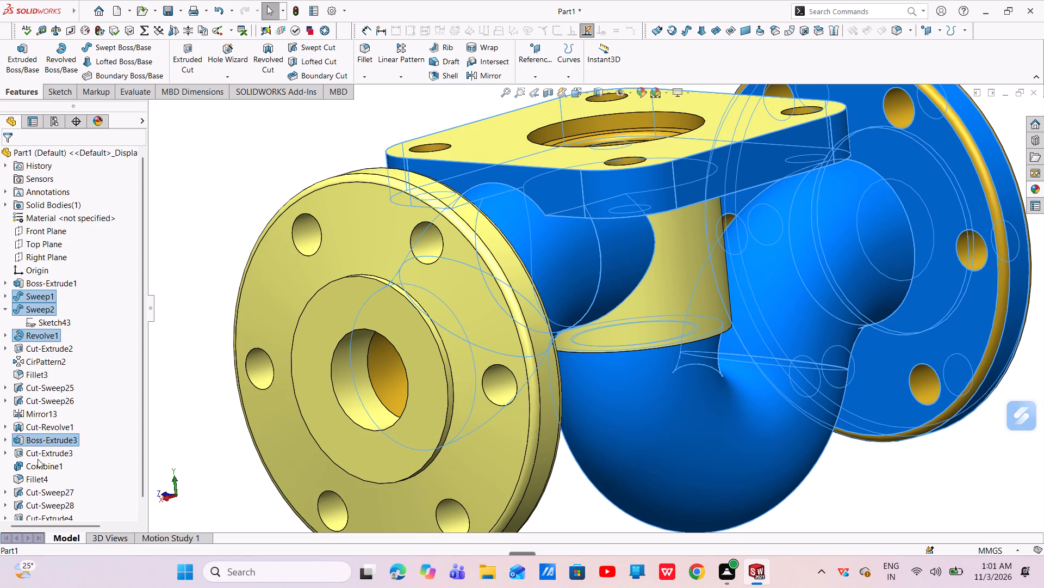
{"action": "left_click", "coordinate": [31, 478], "text": "ctrl"}
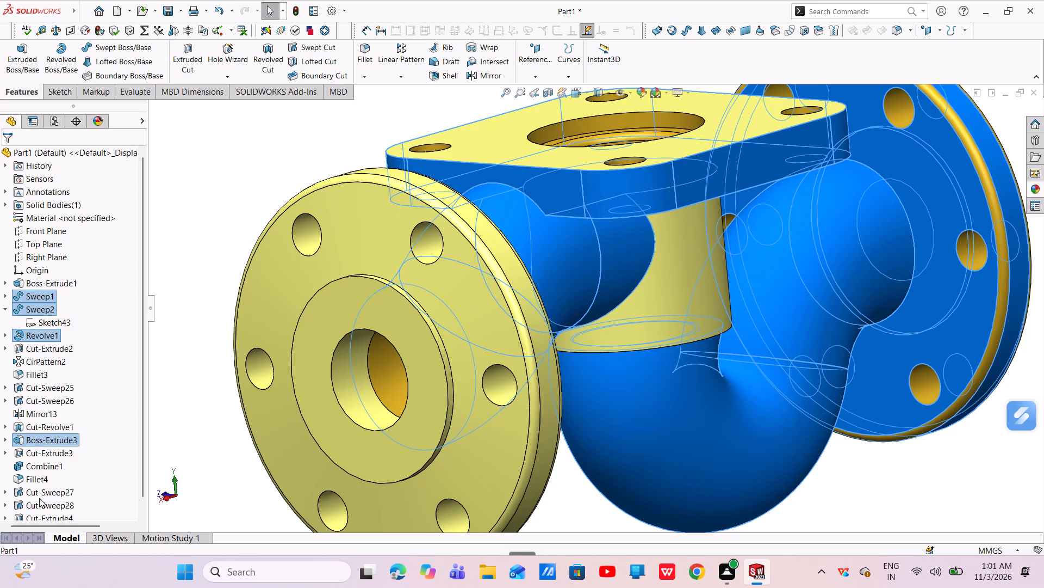
{"action": "scroll", "coordinate": [189, 379], "scroll_direction": "up", "scroll_amount": 2}
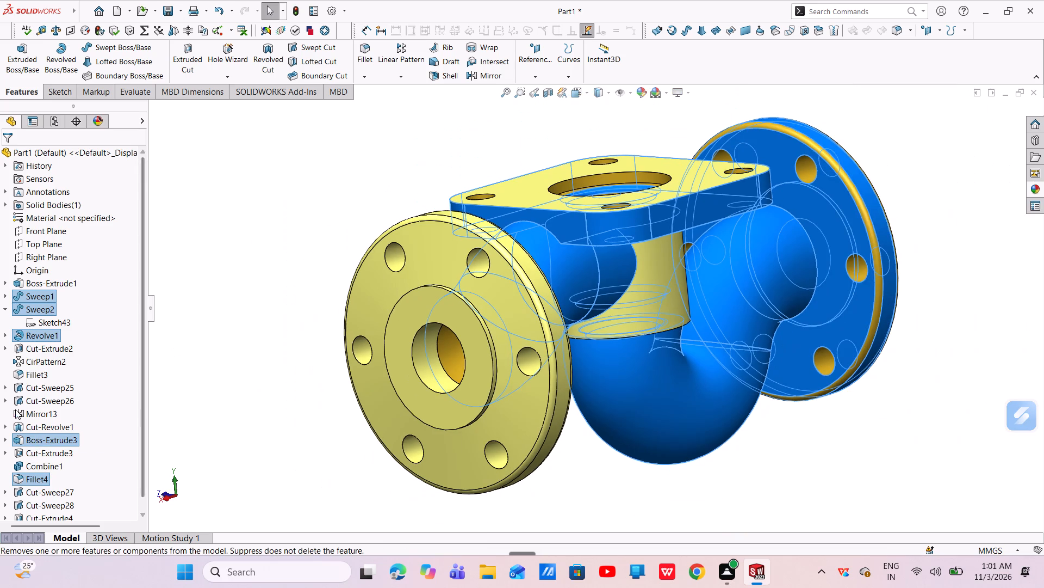
{"action": "left_click", "coordinate": [39, 415], "text": "ctrl"}
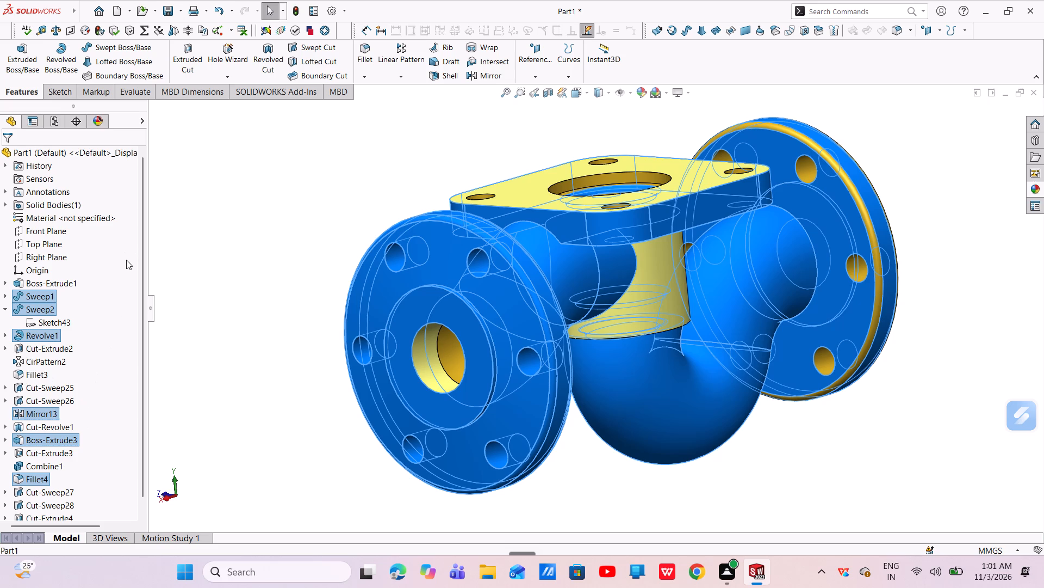
{"action": "left_click", "coordinate": [35, 465], "text": "ctrl"}
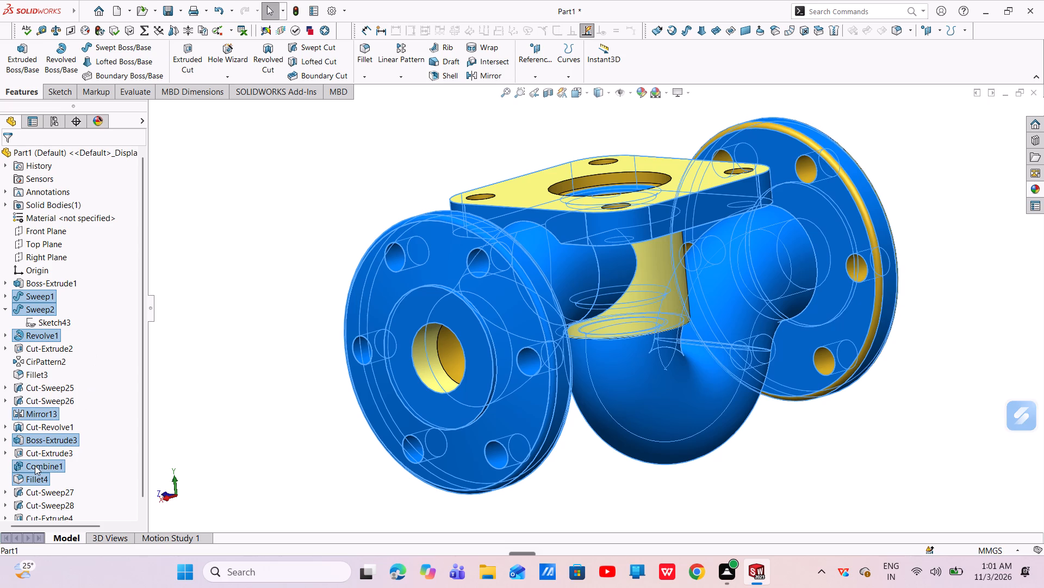
{"action": "left_click", "coordinate": [35, 465], "text": "ctrl"}
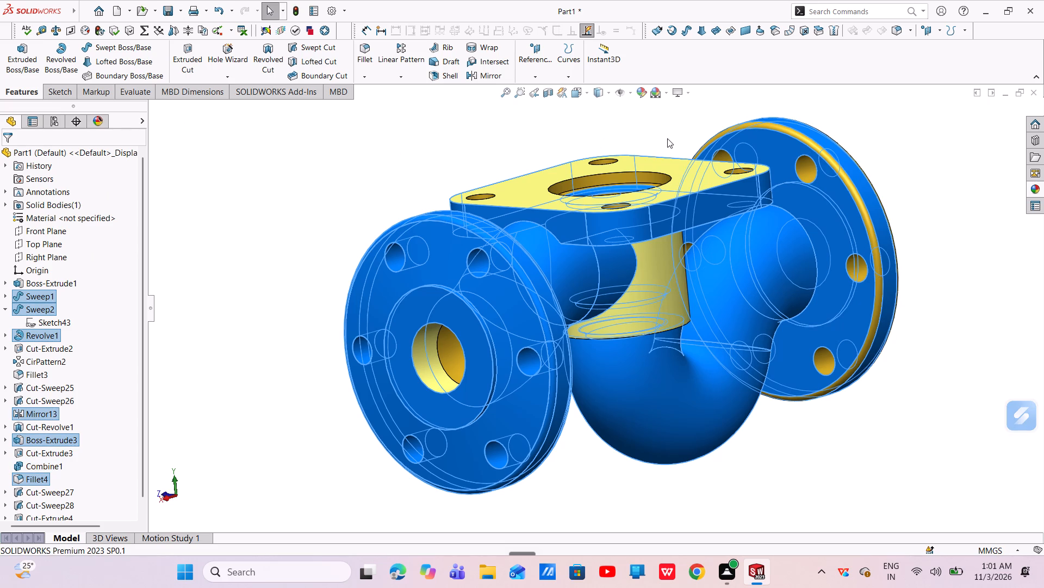
{"action": "left_click", "coordinate": [638, 94]}
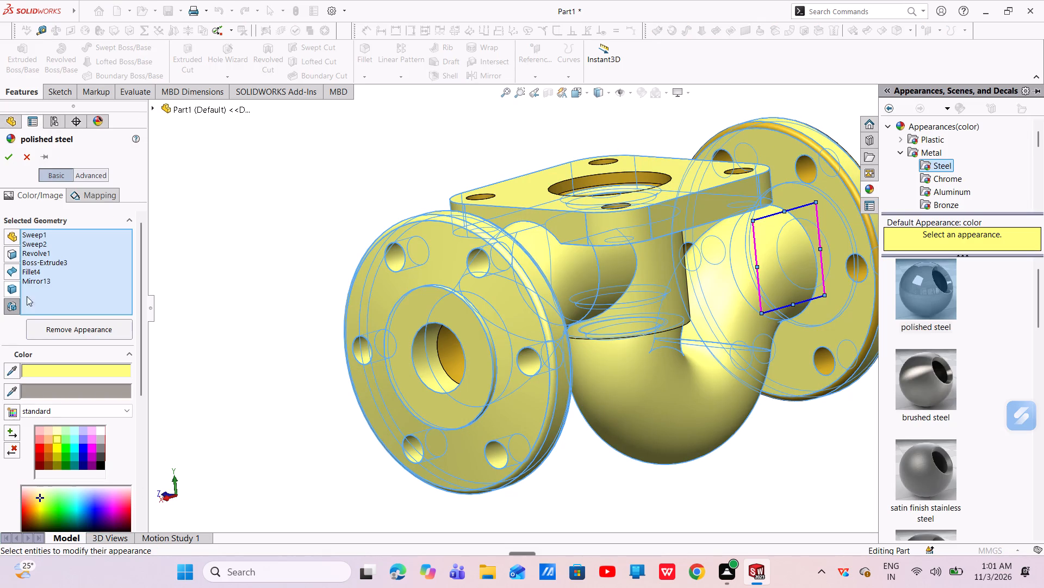
{"action": "left_click", "coordinate": [81, 451]}
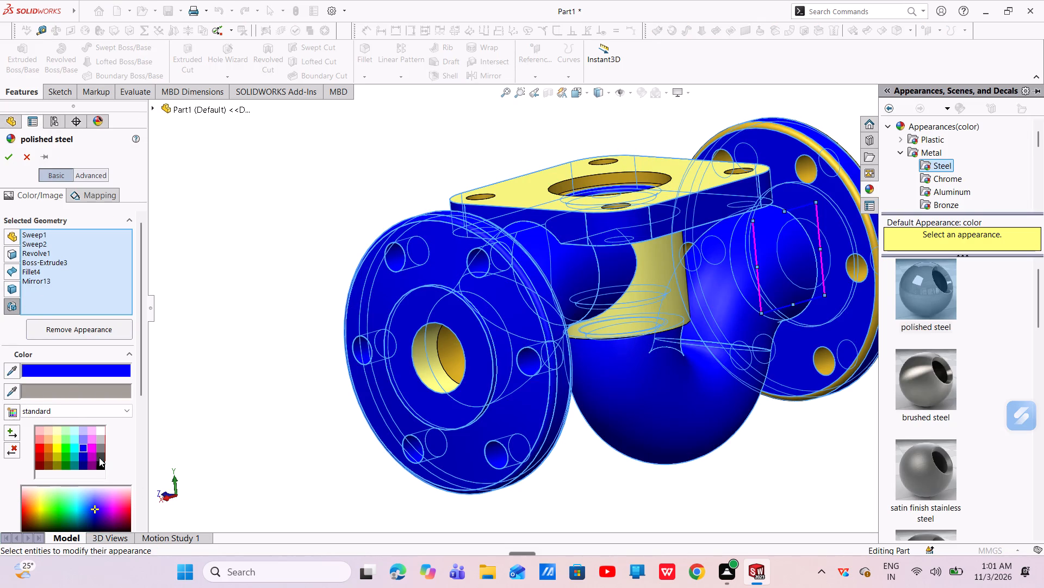
{"action": "left_click", "coordinate": [101, 463]}
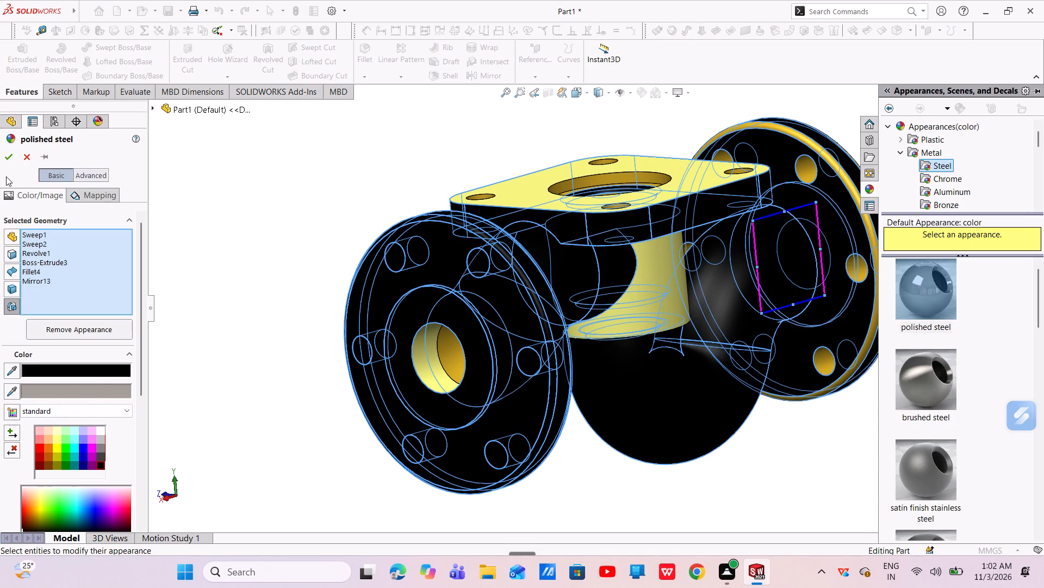
{"action": "left_click", "coordinate": [9, 157]}
Colour the polished steel appearance blue on Sweep1, Boss-Extrude1, Sweep2, Revolve1, Mirror13 and Boss-Extrude3.
{"action": "middle_click_drag", "start_coordinate": [489, 396], "coordinate": [510, 304]}
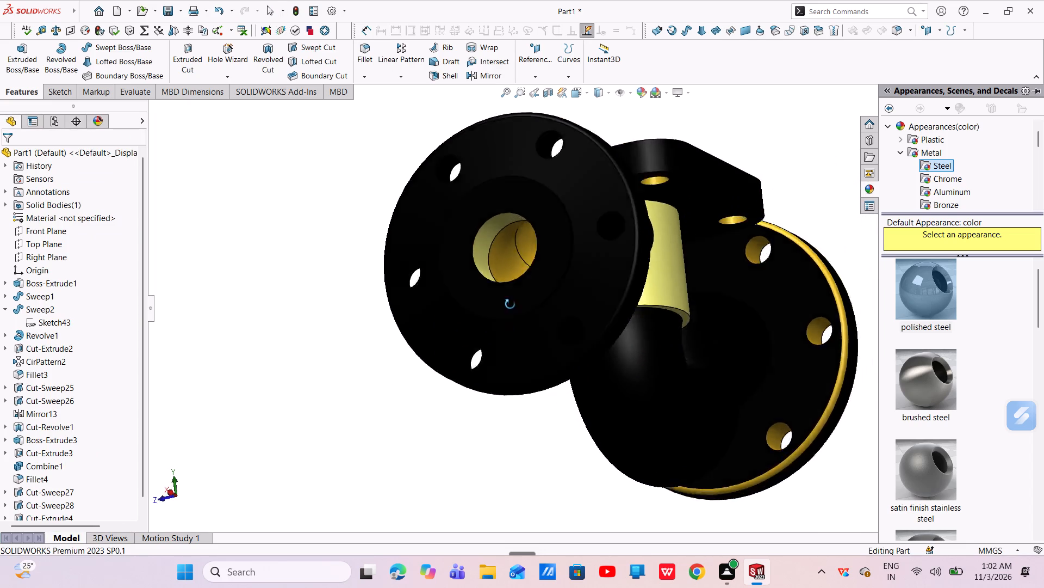
{"action": "middle_click_drag", "start_coordinate": [510, 304], "coordinate": [497, 315]}
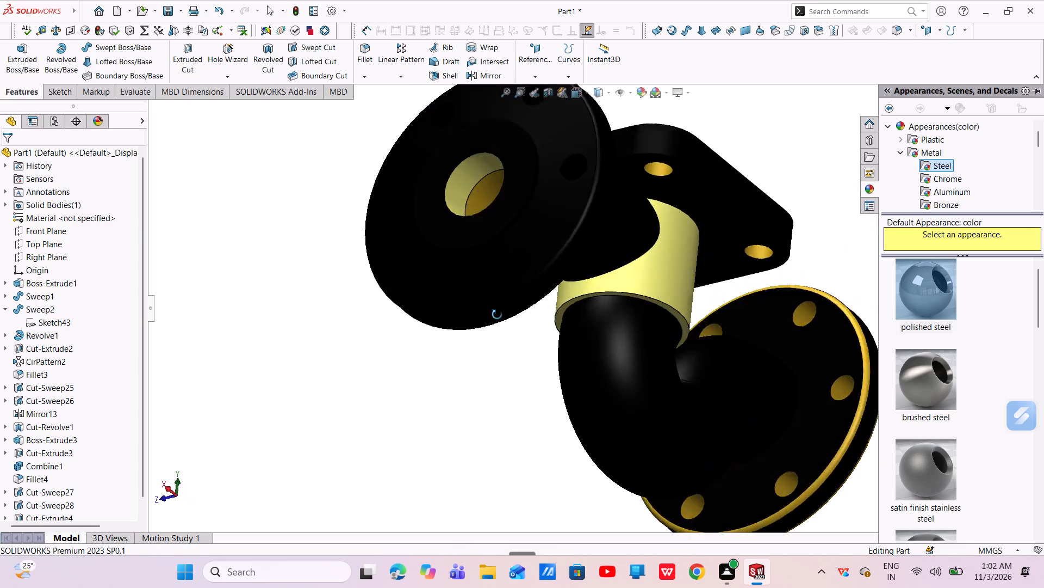
{"action": "middle_click_drag", "start_coordinate": [497, 315], "coordinate": [524, 379]}
{"action": "left_click", "coordinate": [46, 292], "text": "ctrl"}
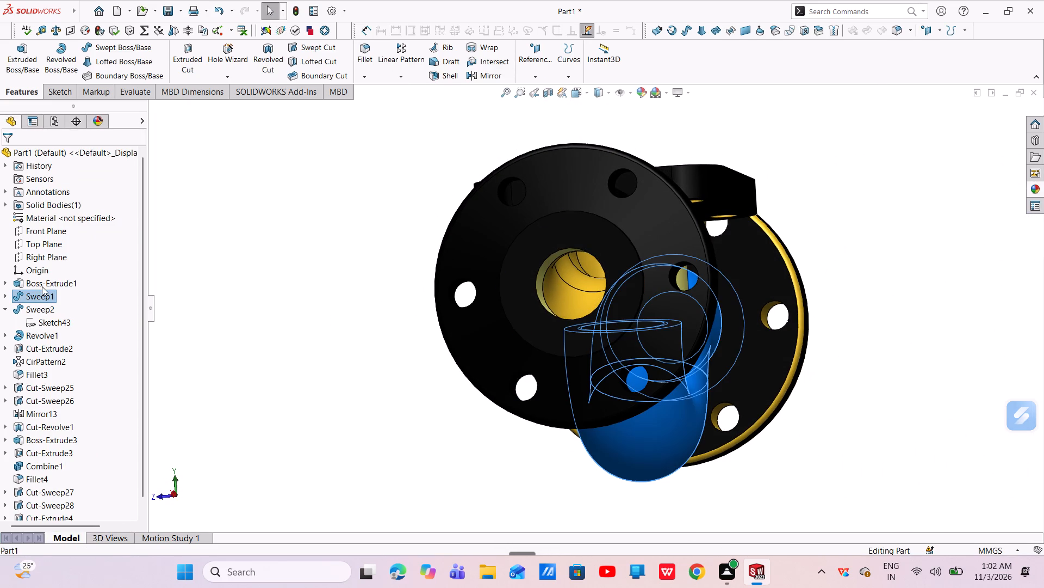
{"action": "left_click", "coordinate": [41, 285], "text": "ctrl"}
{"action": "left_click", "coordinate": [36, 305], "text": "ctrl"}
{"action": "left_click", "coordinate": [43, 336], "text": "ctrl"}
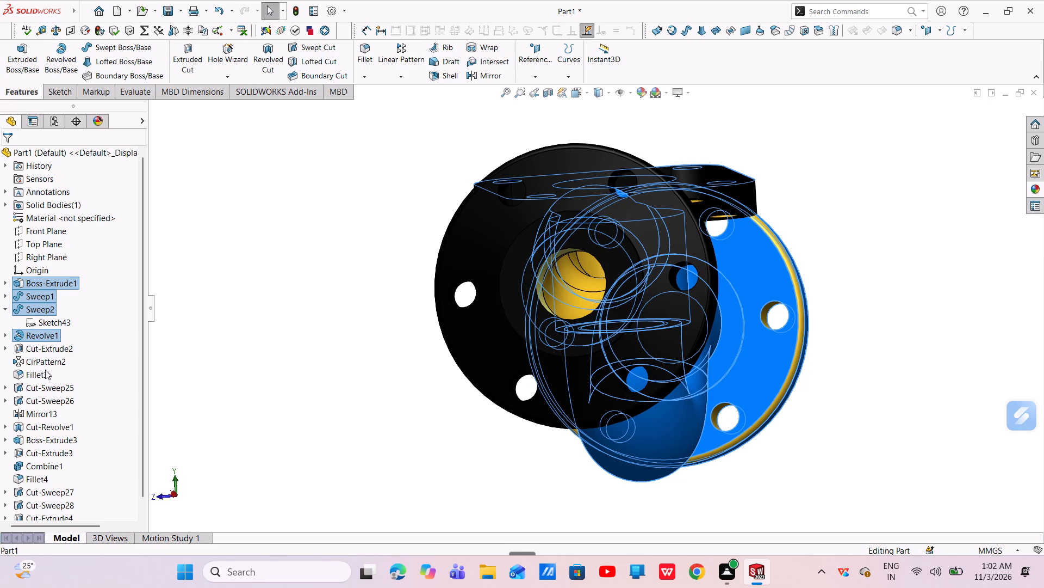
{"action": "left_click", "coordinate": [39, 414], "text": "ctrl"}
{"action": "left_click", "coordinate": [45, 435], "text": "ctrl"}
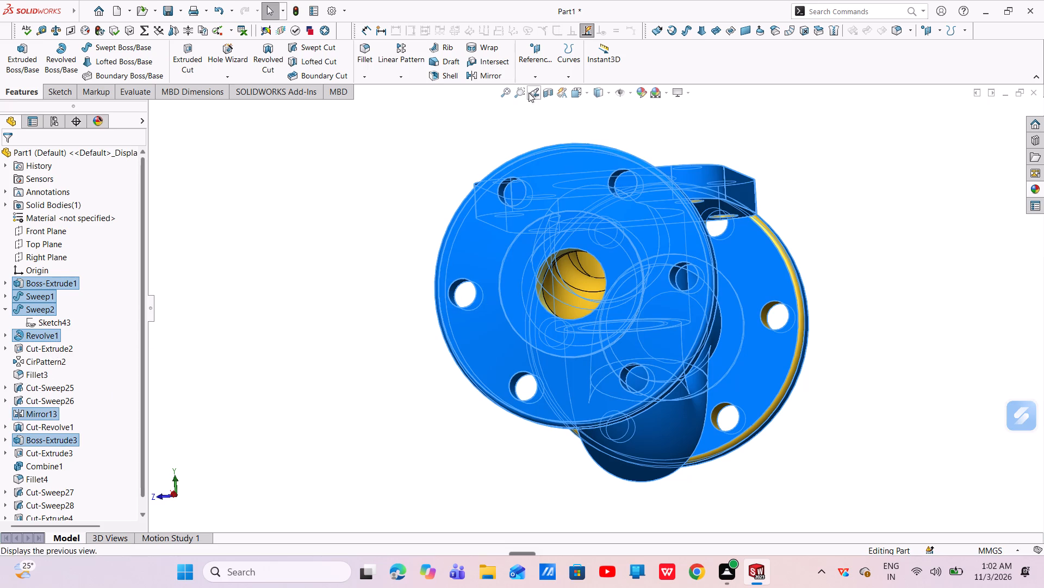
{"action": "left_click", "coordinate": [636, 94]}
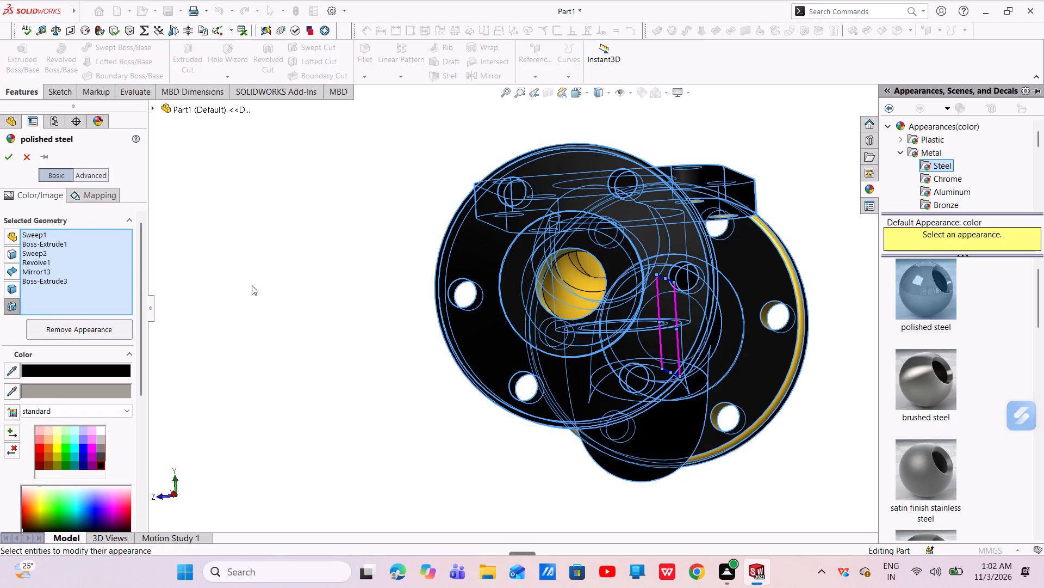
{"action": "left_click", "coordinate": [74, 453]}
{"action": "left_click", "coordinate": [86, 450]}
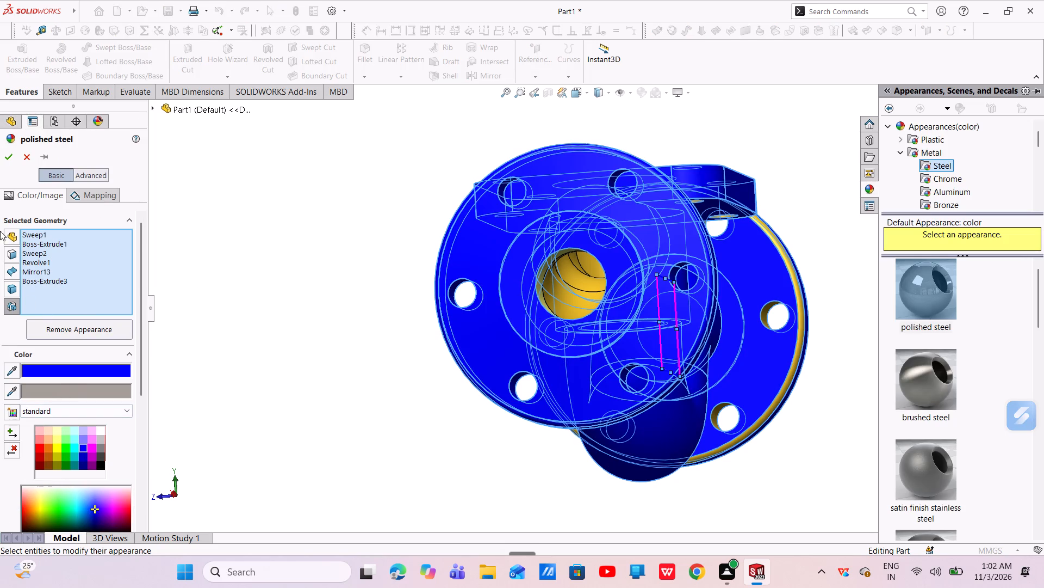
{"action": "left_click", "coordinate": [9, 152]}
With the valve body shown from the side, save the part as 16.Execrise in the RC HEKICOPTER ASSEMBLY PARTS folder.
{"action": "scroll", "coordinate": [413, 366], "scroll_direction": "up", "scroll_amount": 3}
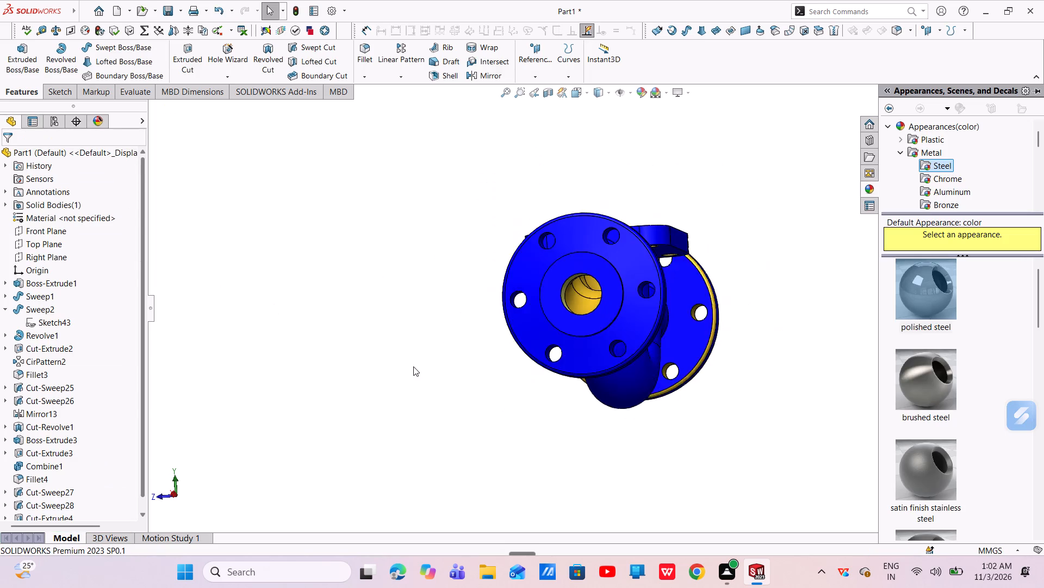
{"action": "scroll", "coordinate": [413, 366], "scroll_direction": "up", "scroll_amount": 2}
{"action": "middle_click_drag", "start_coordinate": [465, 357], "coordinate": [370, 385]}
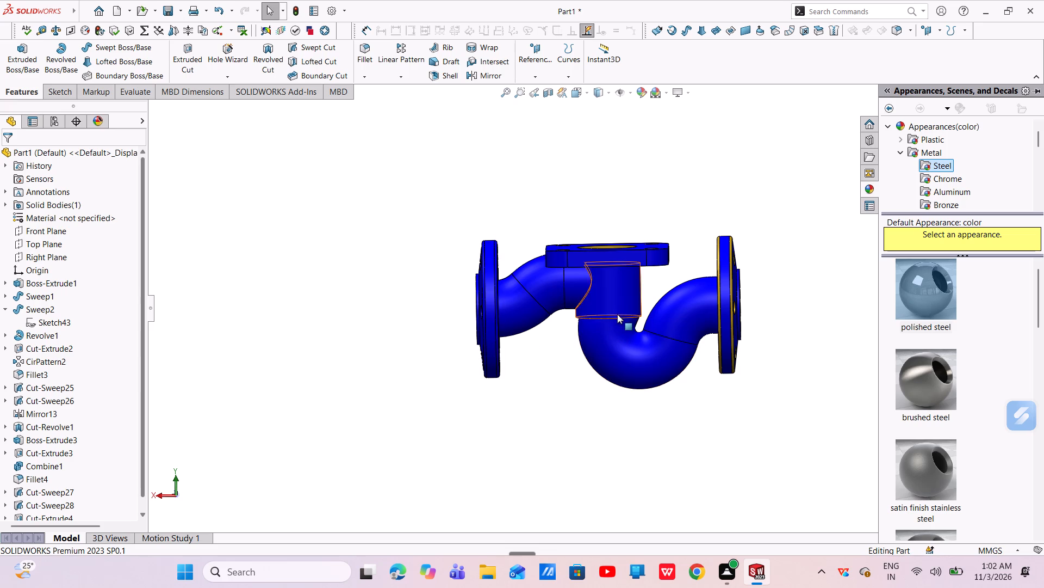
{"action": "left_click", "coordinate": [765, 223]}
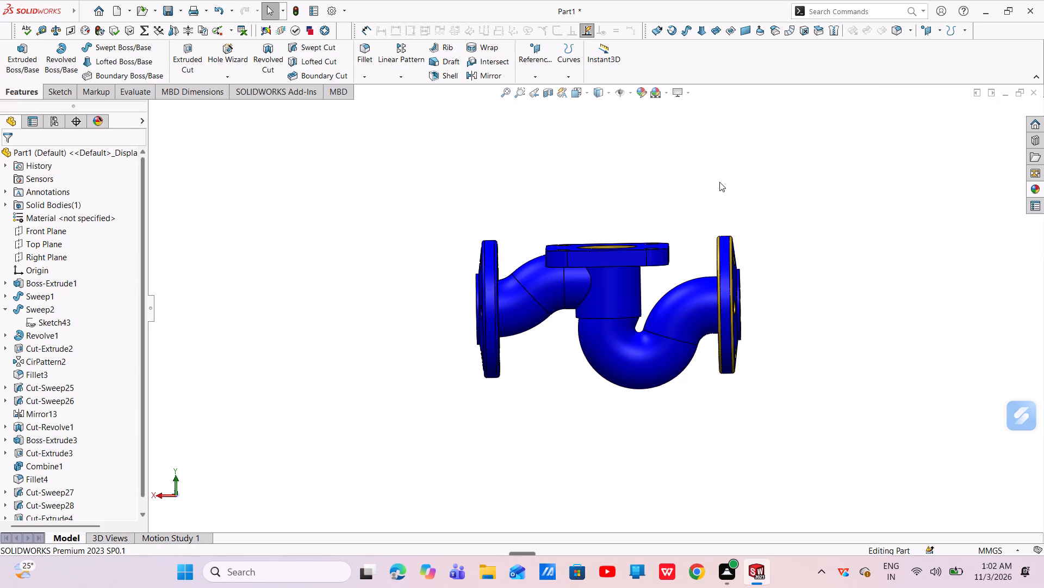
{"action": "key", "text": "ctrl+s"}
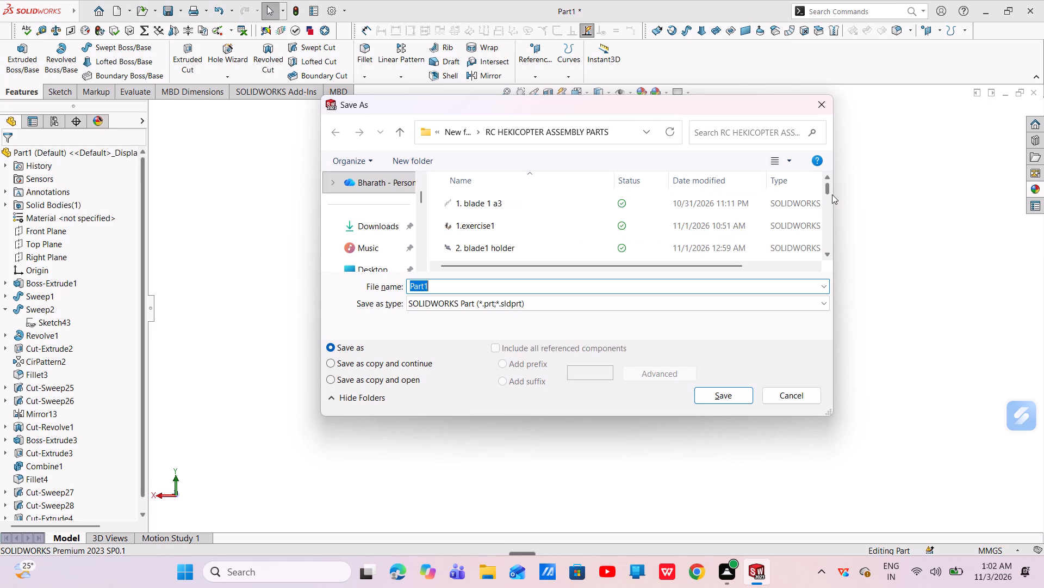
{"action": "key", "text": "BackSpace"}
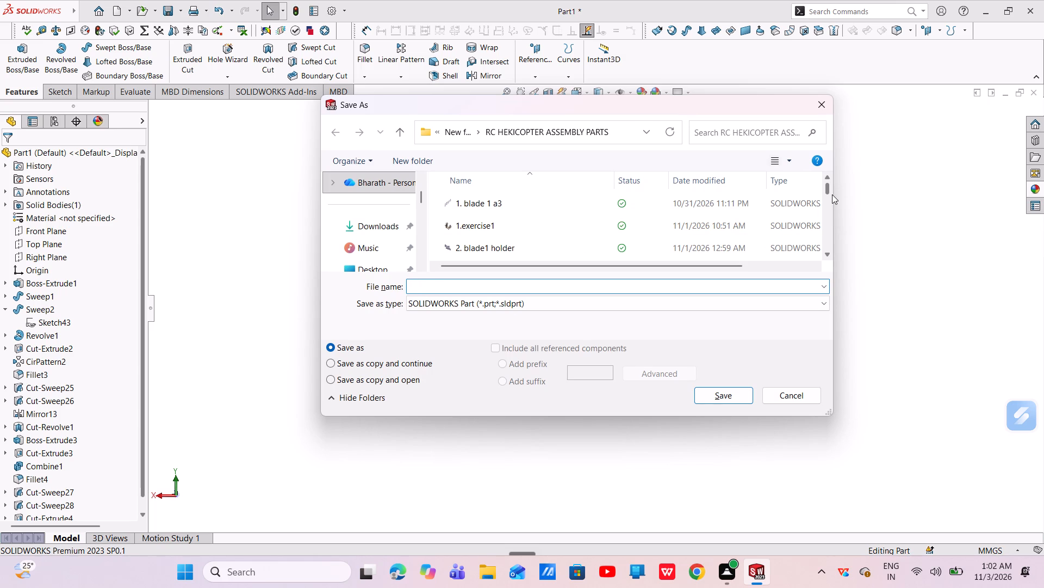
{"action": "type", "text": "16"}
{"action": "key", "text": "BackSpace"}
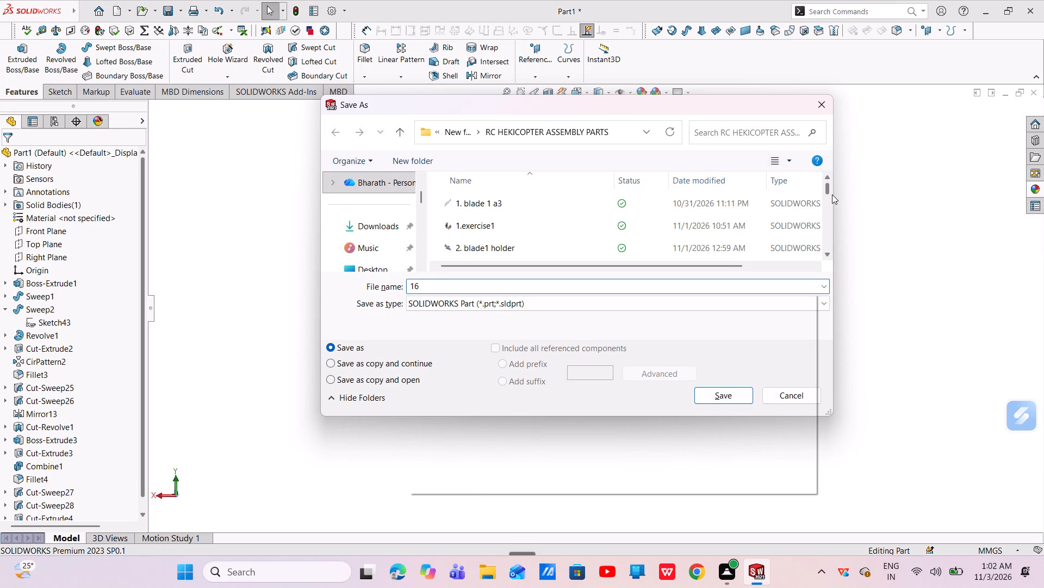
{"action": "type", "text": "6."}
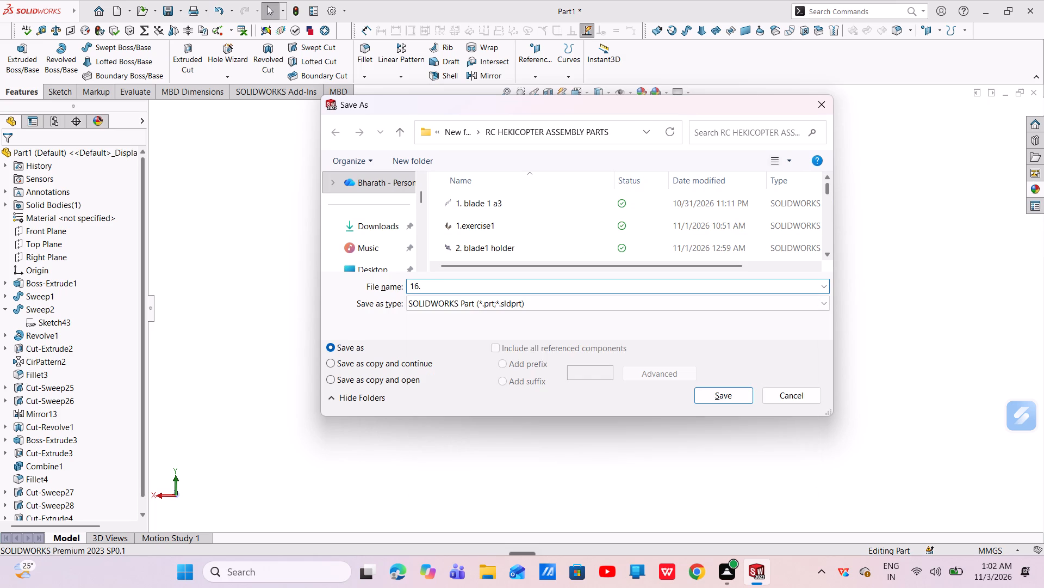
{"action": "key", "text": "e"}
{"action": "type", "text": "xec"}
{"action": "type", "text": "rise"}
{"action": "key", "text": "Return"}
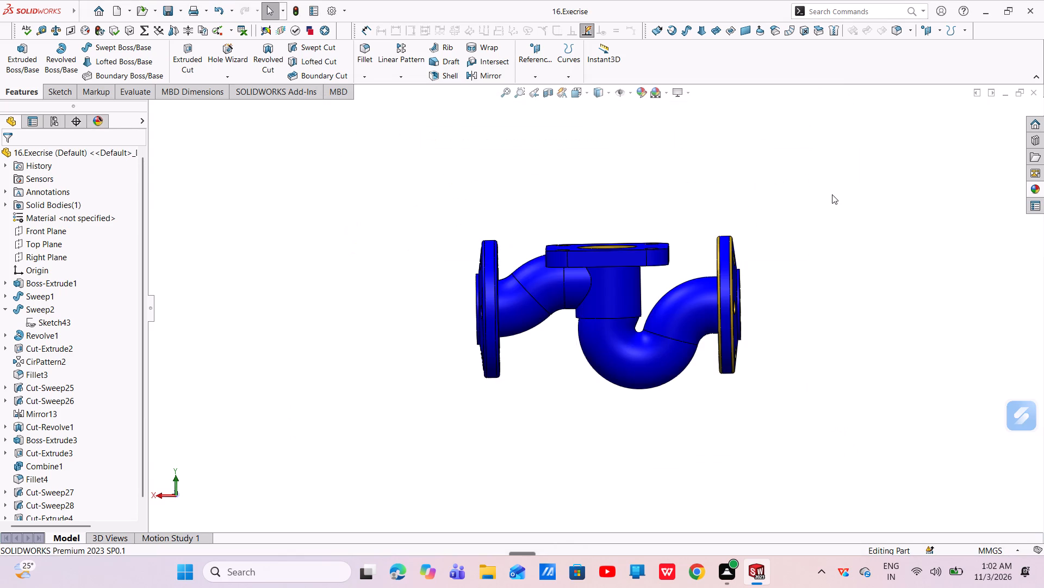
Save a PDF copy of the part as 16.Execrise in the same folder, using Adobe Portable Document Format.
{"action": "key", "text": "ctrl+super+F24"}
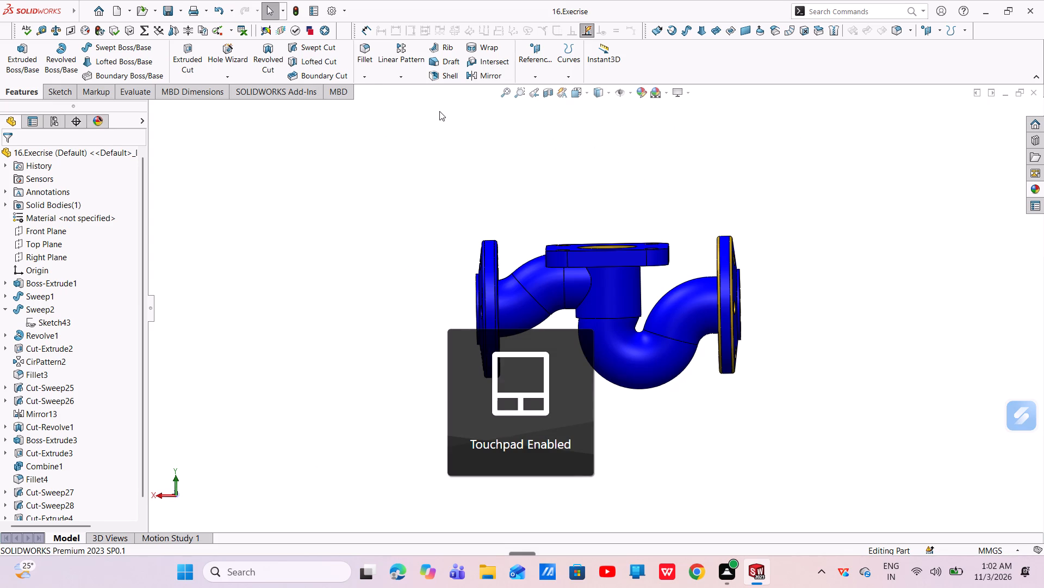
{"action": "left_click", "coordinate": [182, 9]}
{"action": "left_click", "coordinate": [172, 41]}
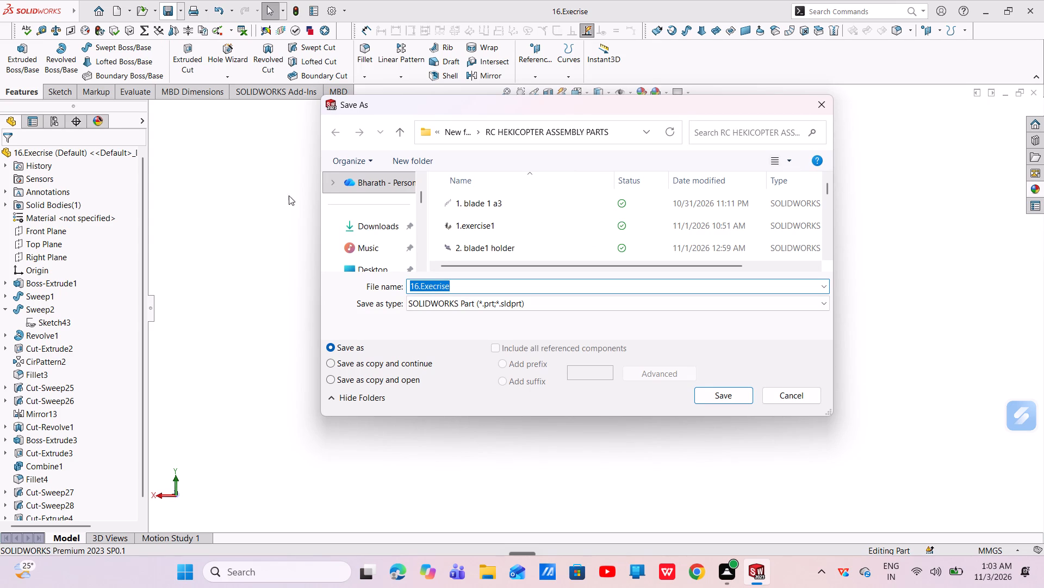
{"action": "left_click", "coordinate": [563, 305]}
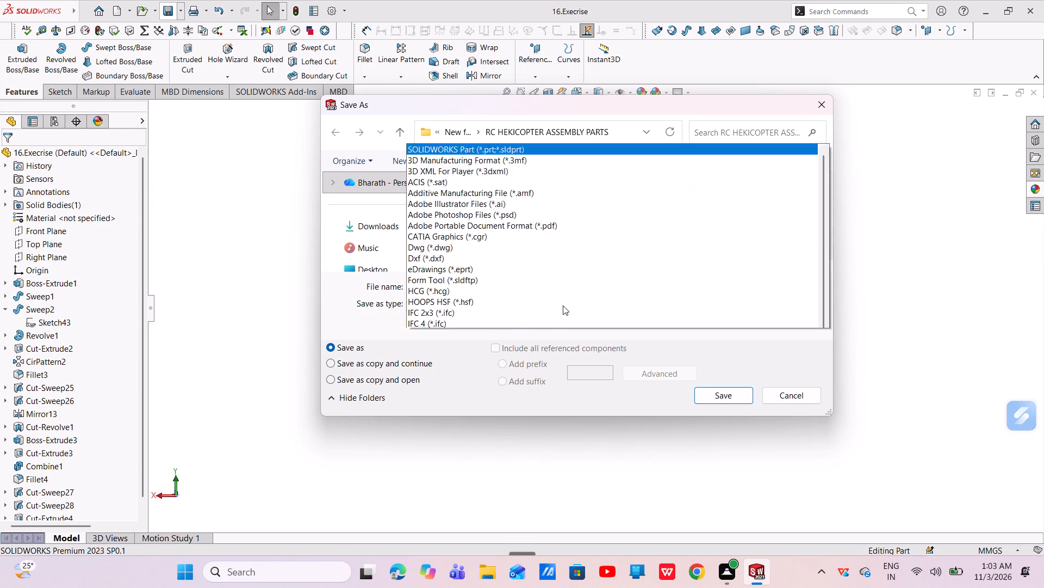
{"action": "left_click", "coordinate": [538, 78]}
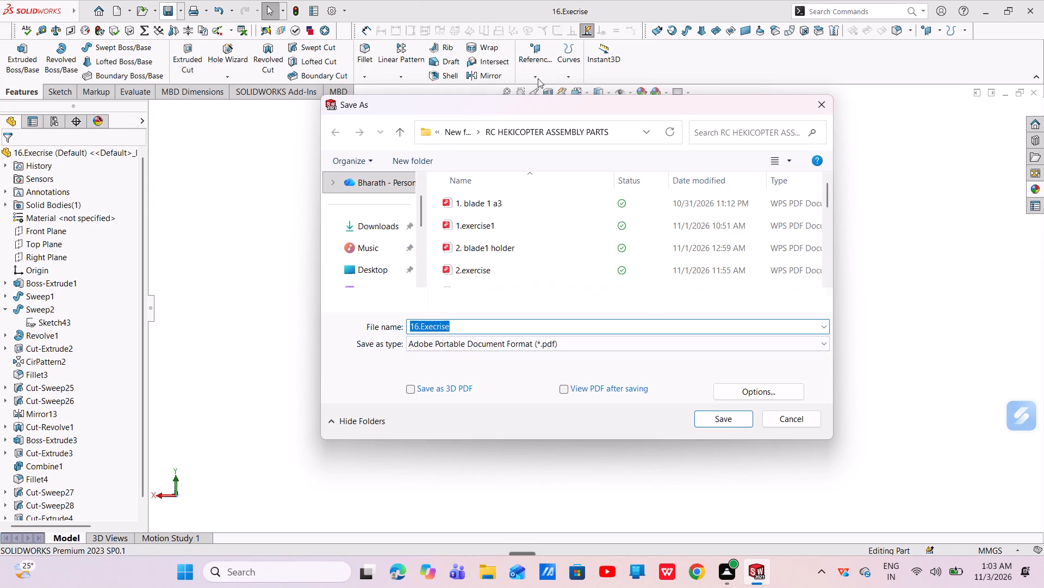
{"action": "left_click", "coordinate": [718, 418]}
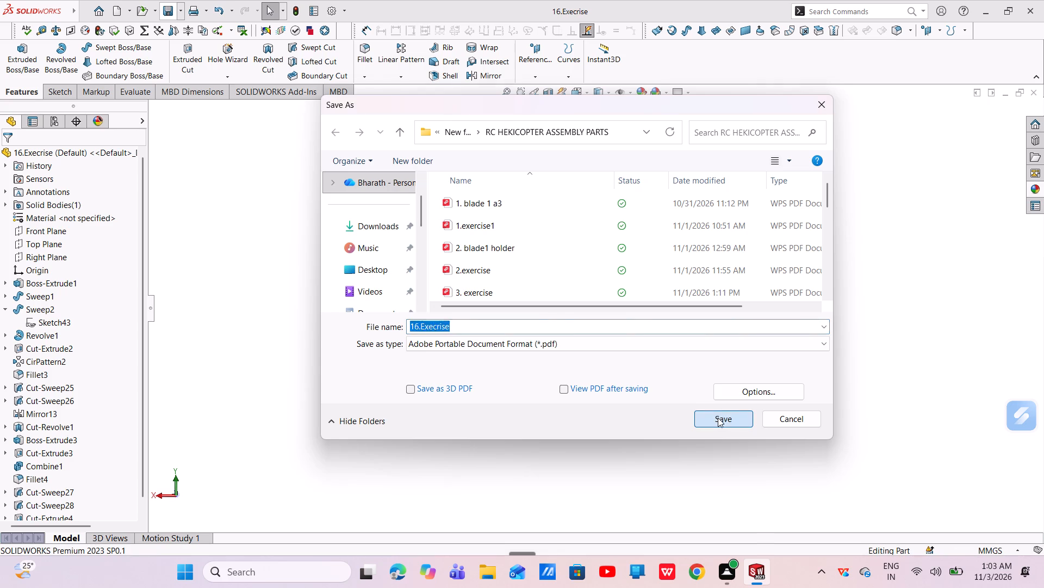